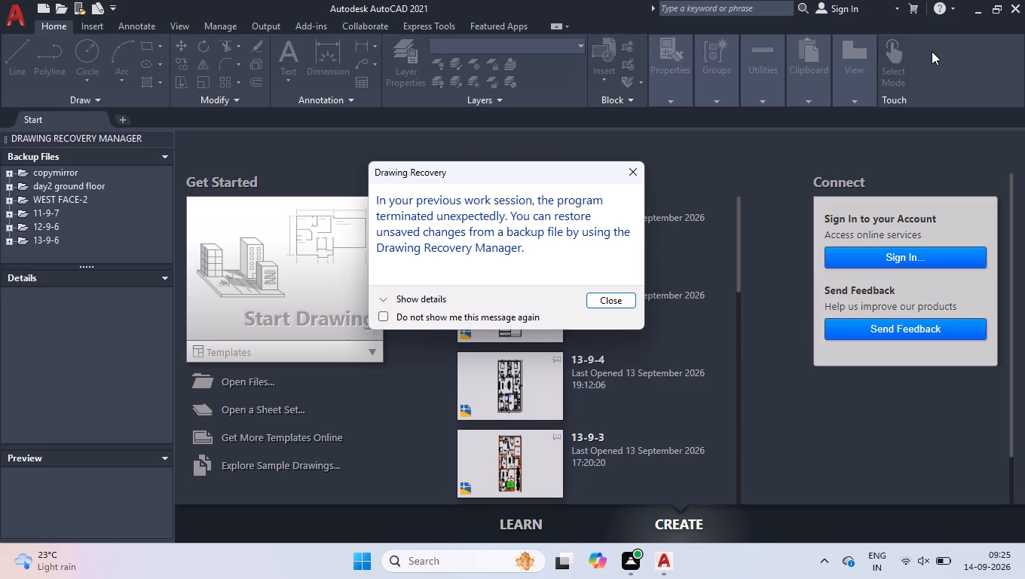
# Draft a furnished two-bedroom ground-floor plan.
# Dismiss the drawing recovery notice, close the Drawing Recovery Manager, and start a new blank drawing.
pyautogui.click(592, 301)
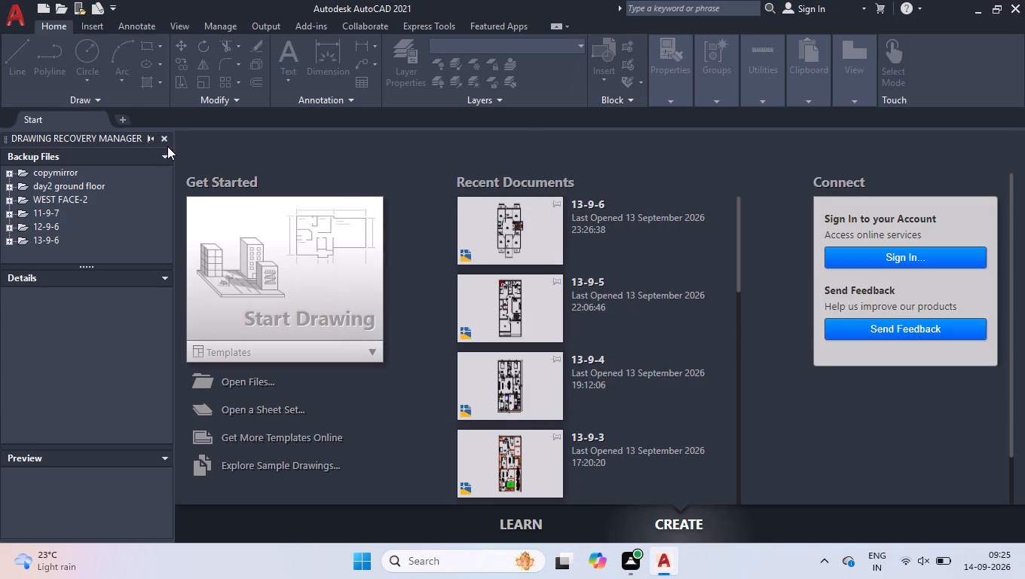
pyautogui.click(165, 141)
pyautogui.click(190, 248)
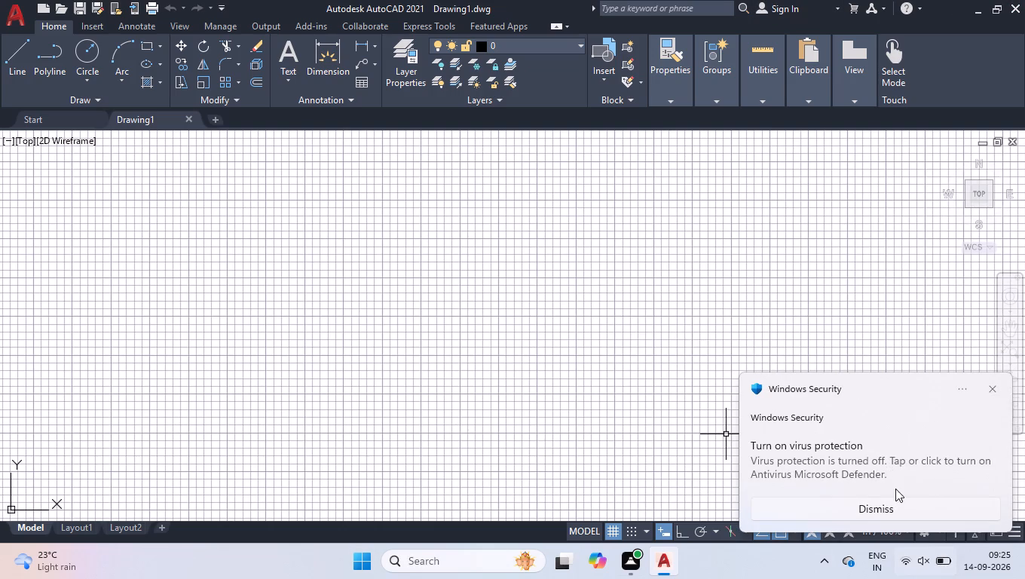
pyautogui.click(993, 395)
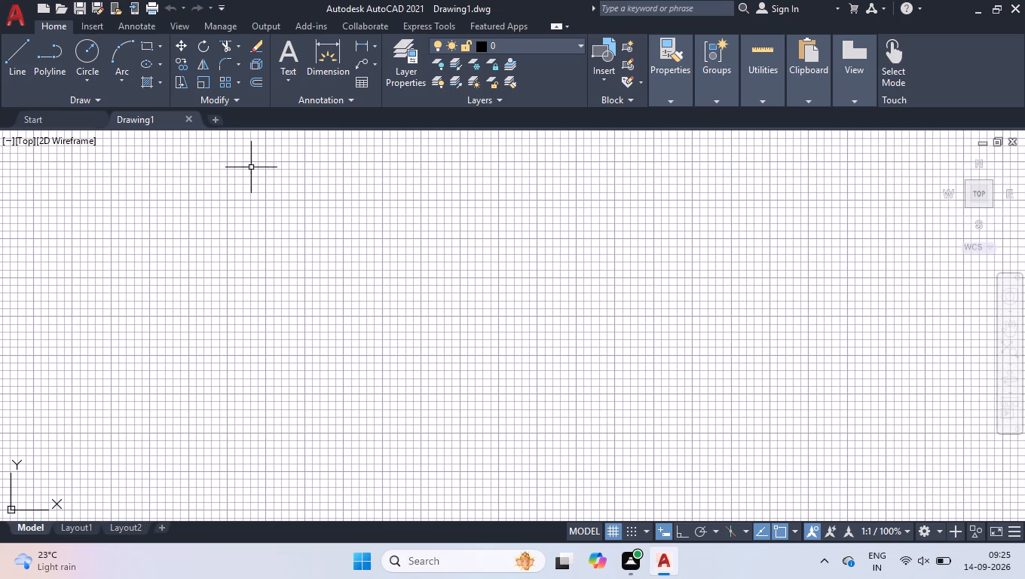
# Turn off the background grid and turn on Ortho mode.
pyautogui.click(610, 532)
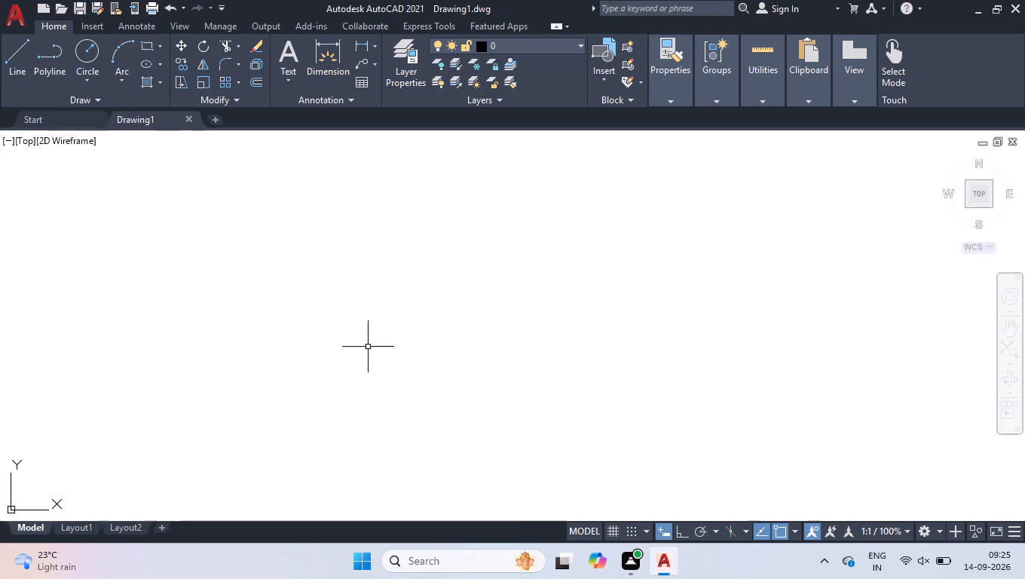
pyautogui.click(681, 538)
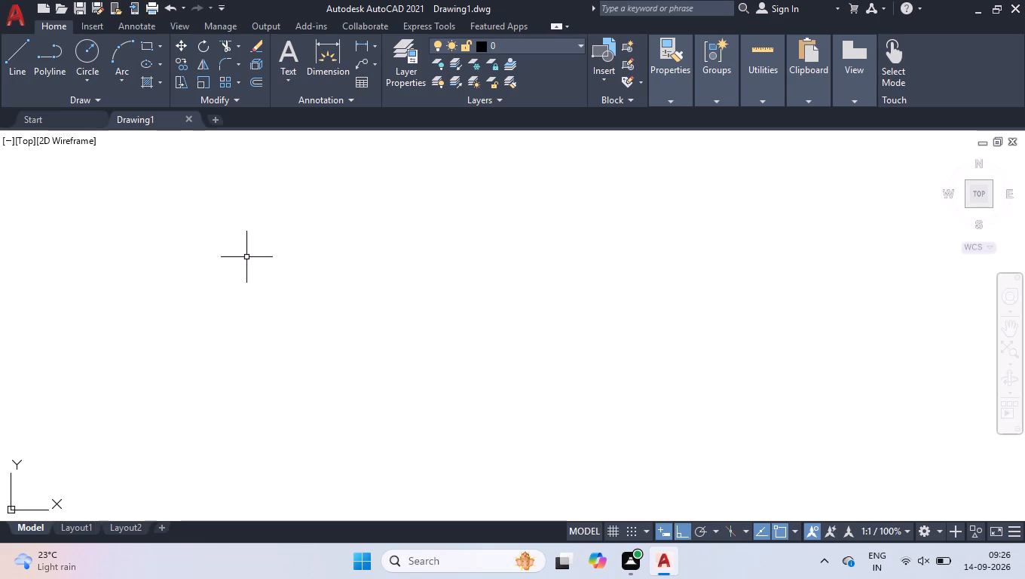
# Configure the drawing units to Engineering length with 0'-0.00" precision and choose the unit for scaling inserted content.
pyautogui.write('un')
pyautogui.press('Return')
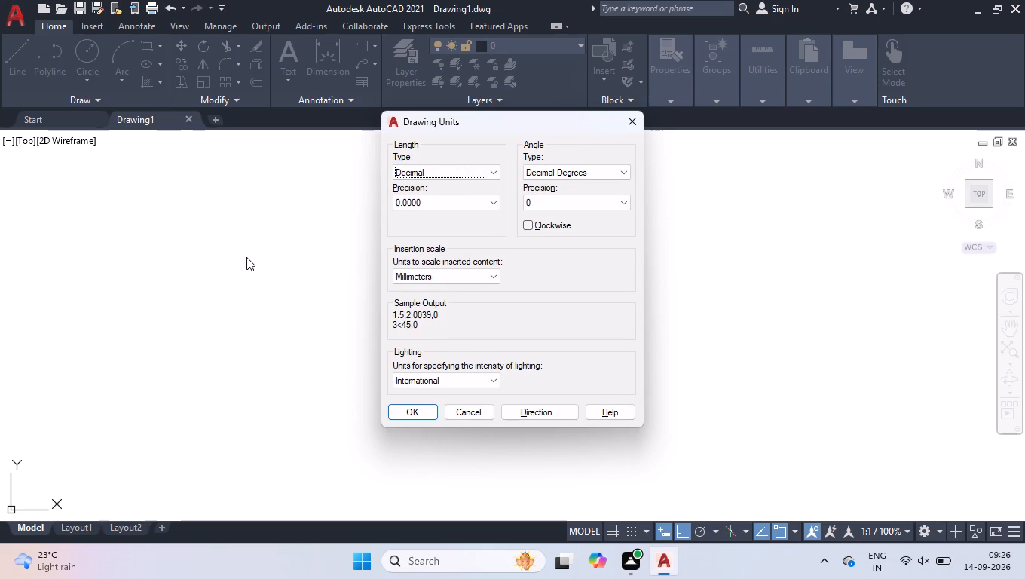
pyautogui.click(461, 164)
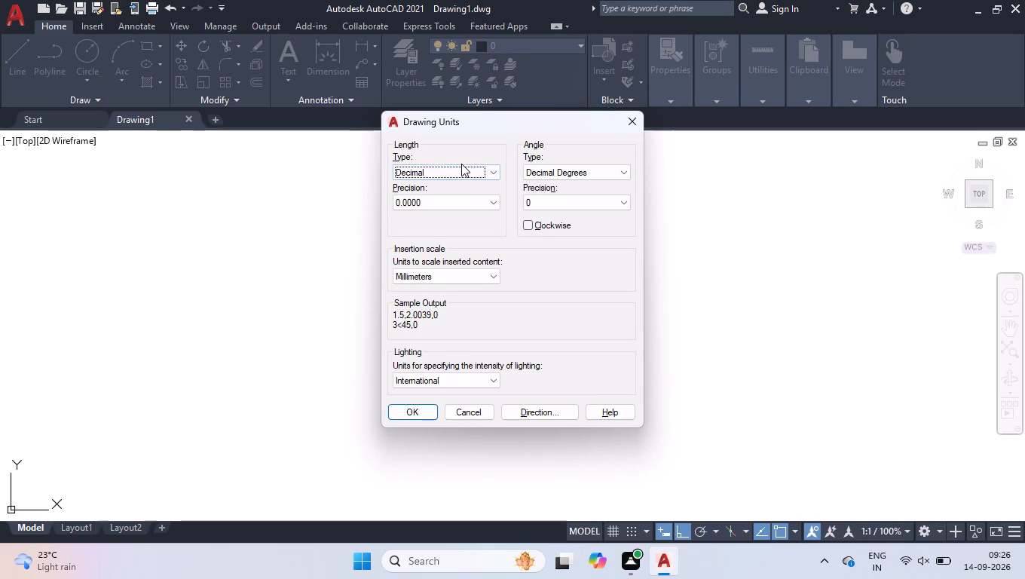
pyautogui.click(457, 179)
pyautogui.click(458, 209)
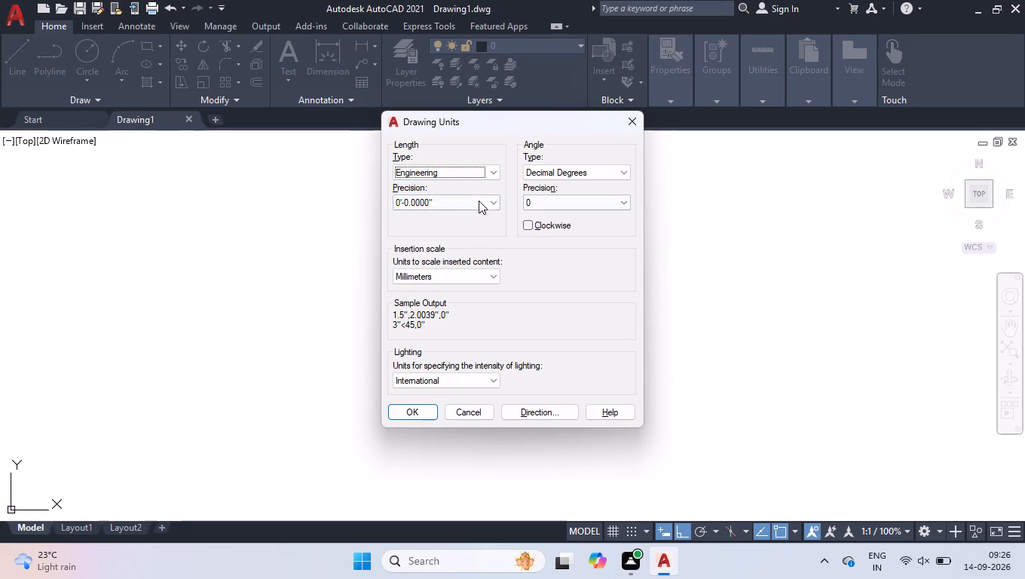
pyautogui.click(479, 201)
pyautogui.click(471, 239)
pyautogui.click(460, 271)
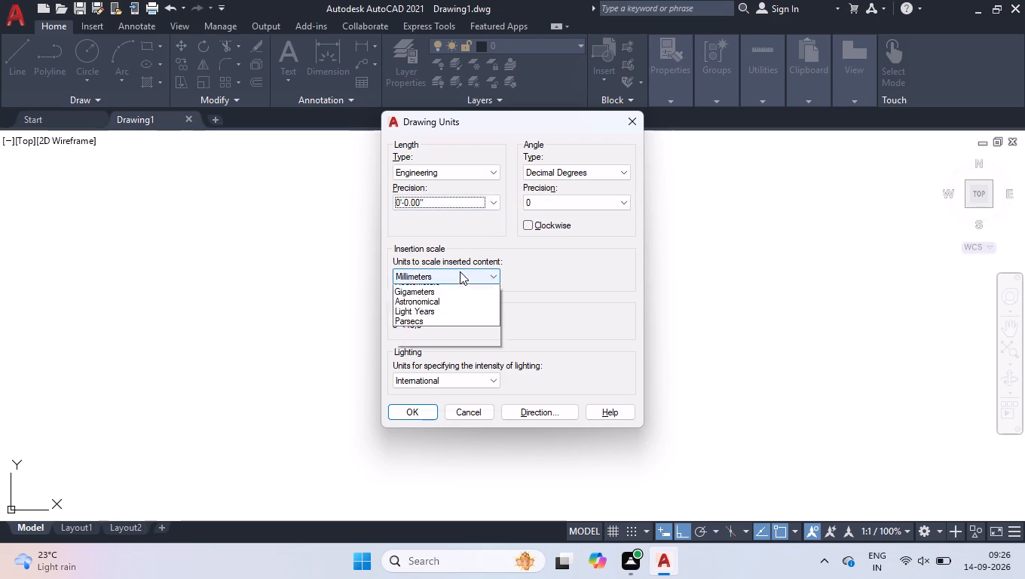
pyautogui.click(458, 303)
pyautogui.click(422, 410)
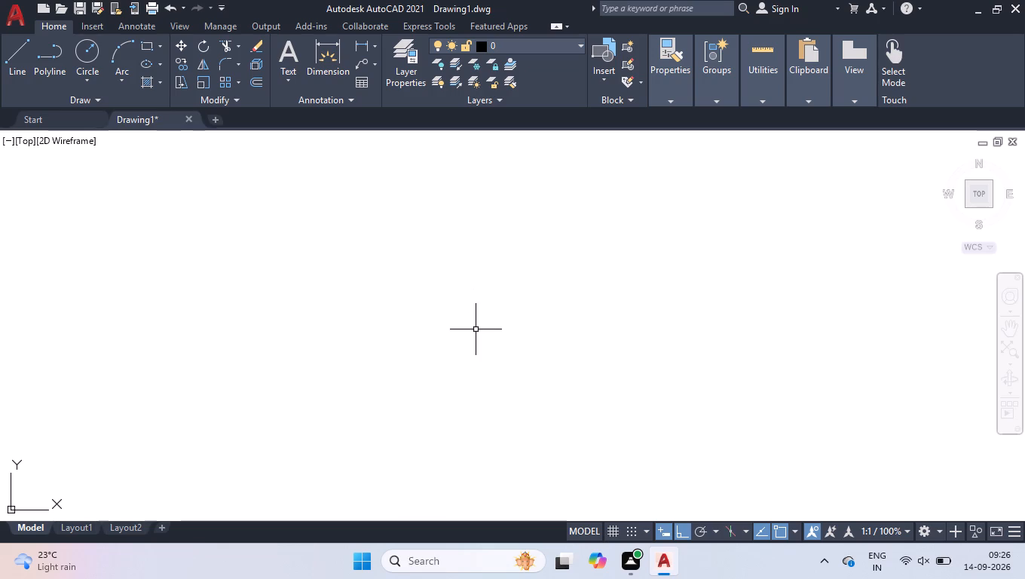
# Modify dimension style ISO-25 so extension lines extend 1" beyond dimension lines, are offset 1" from the origin, and have fixed length.
pyautogui.press('d')
pyautogui.press('Return')
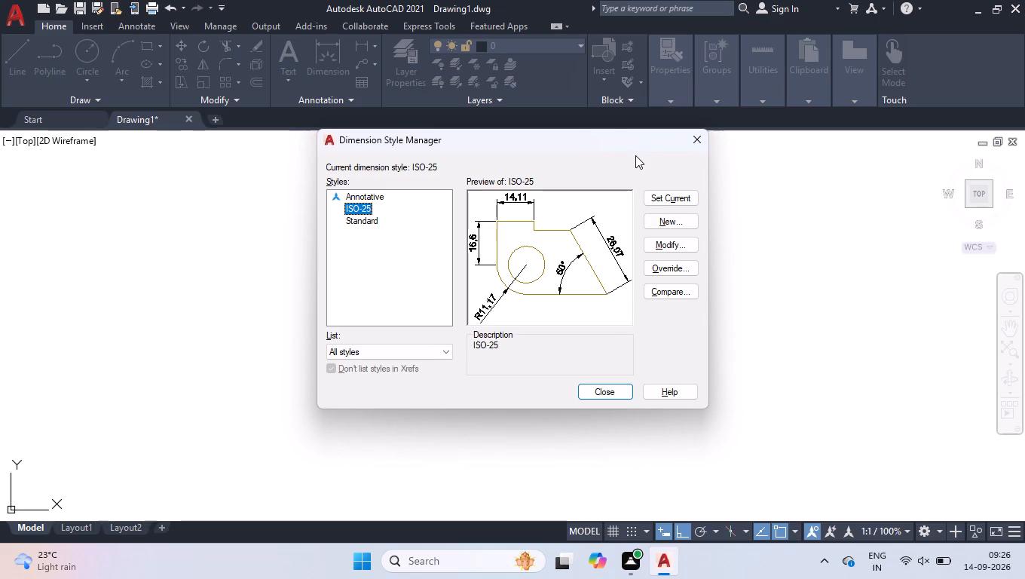
pyautogui.click(682, 248)
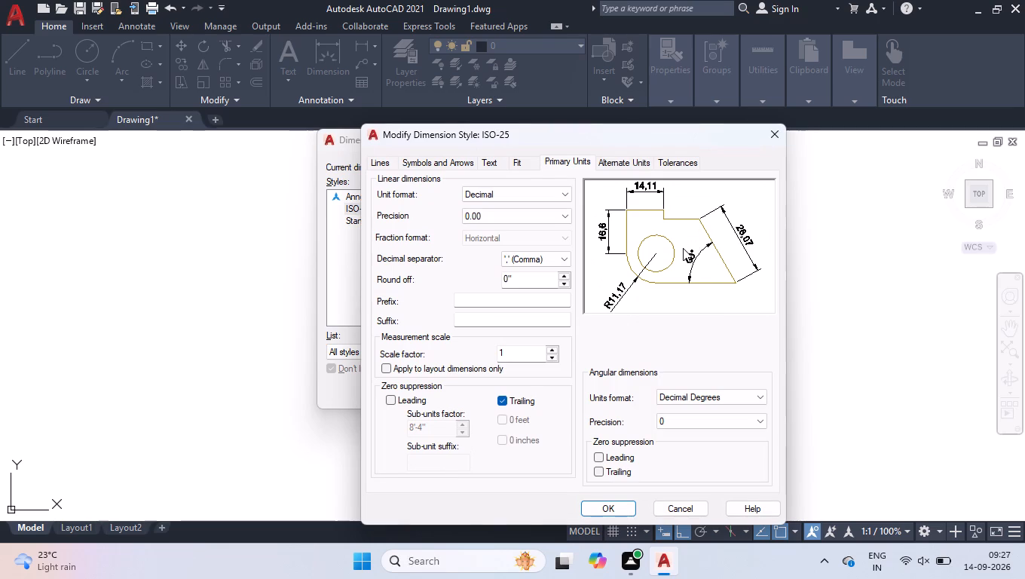
pyautogui.click(387, 167)
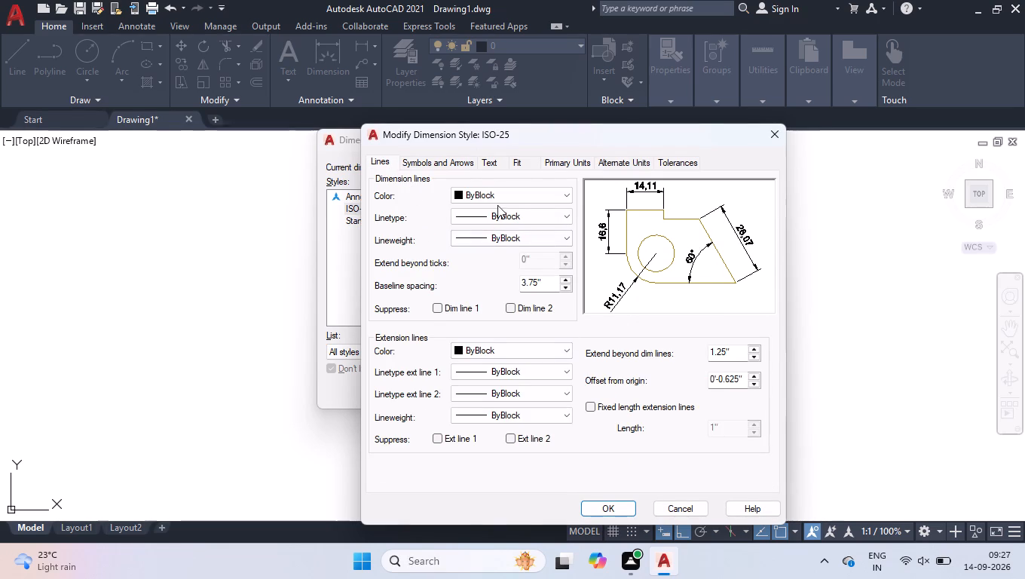
pyautogui.moveTo(739, 358); pyautogui.dragTo(632, 352)
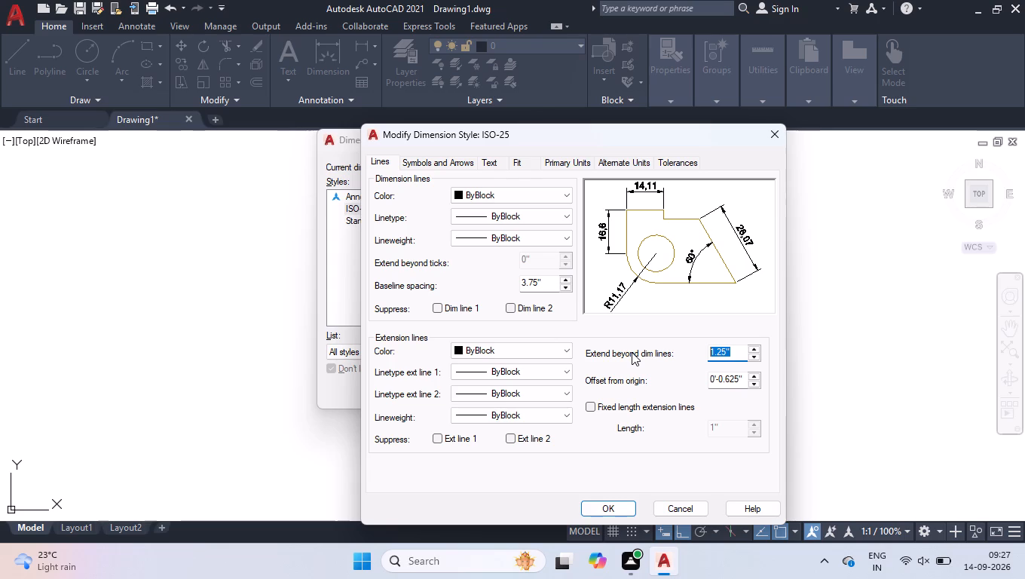
pyautogui.press('1')
pyautogui.press('Return')
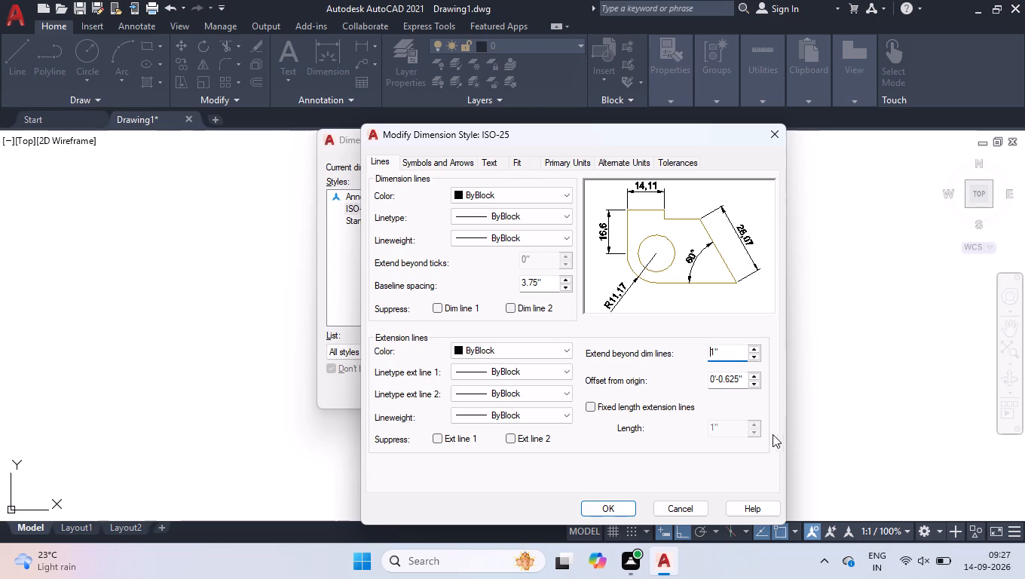
pyautogui.moveTo(744, 377); pyautogui.dragTo(571, 402)
pyautogui.press('1')
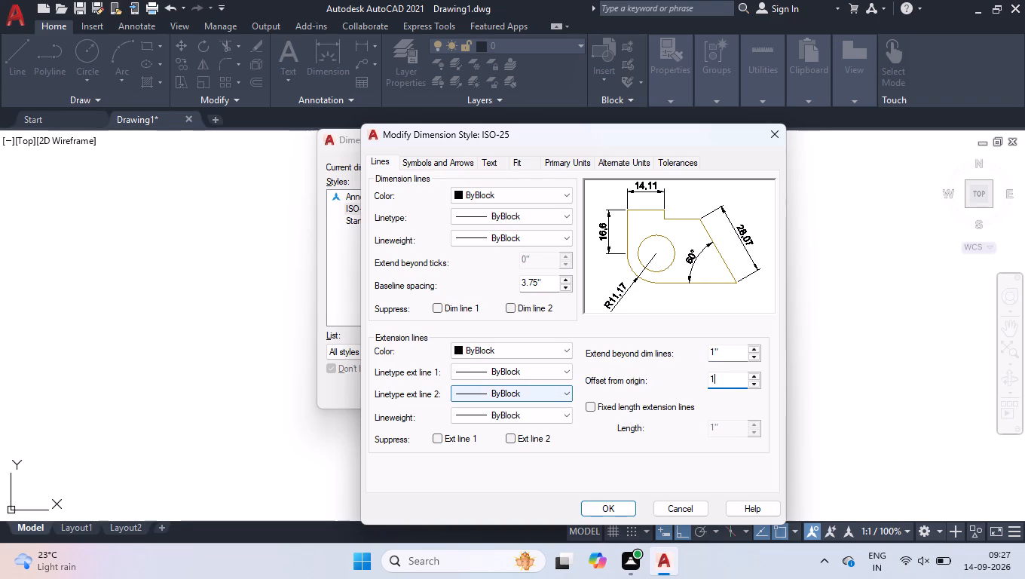
pyautogui.press('Return')
pyautogui.click(598, 403)
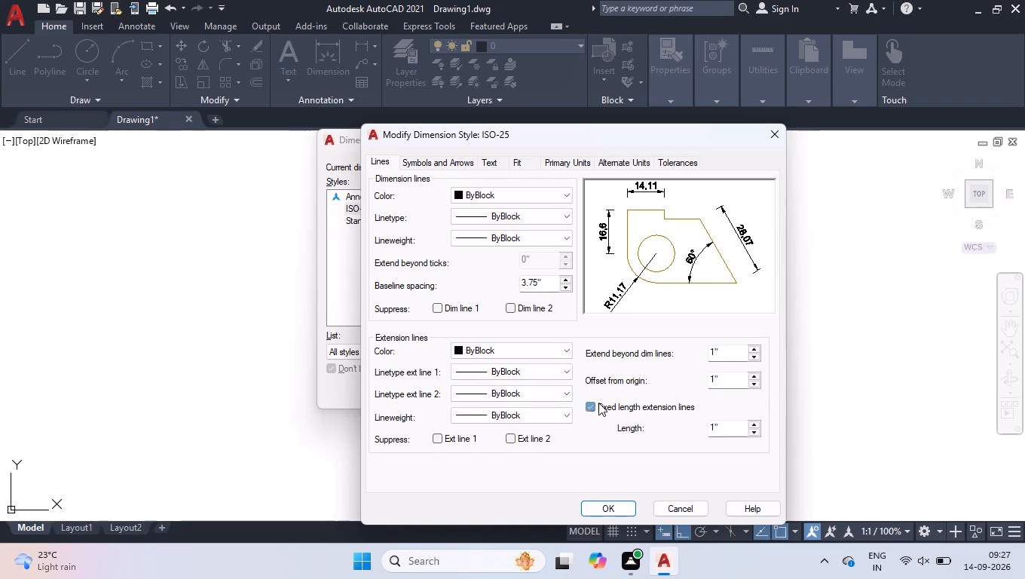
# Set the dimension style's first and second arrowheads to Oblique with an arrow size of 8".
pyautogui.click(443, 164)
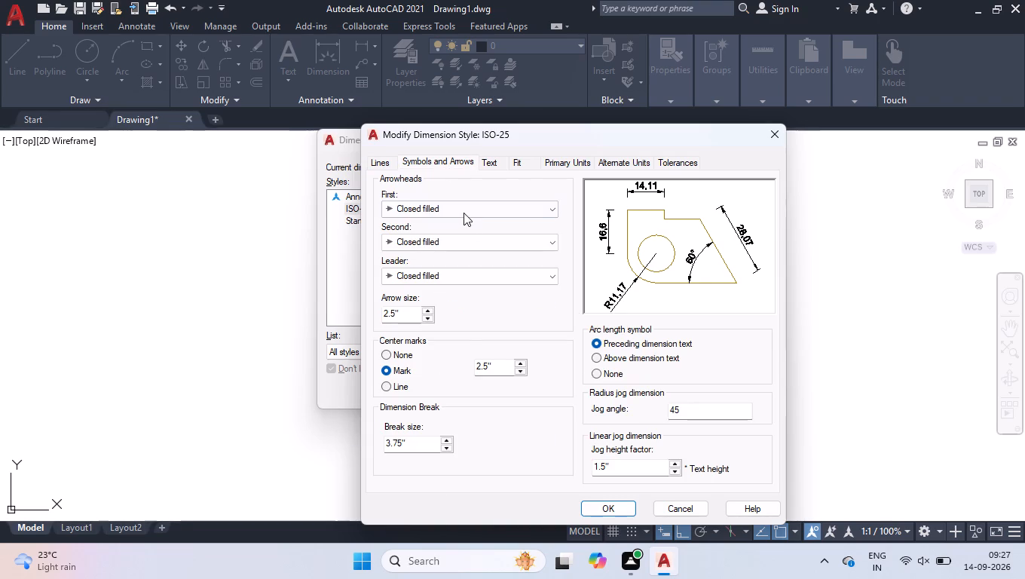
pyautogui.click(464, 212)
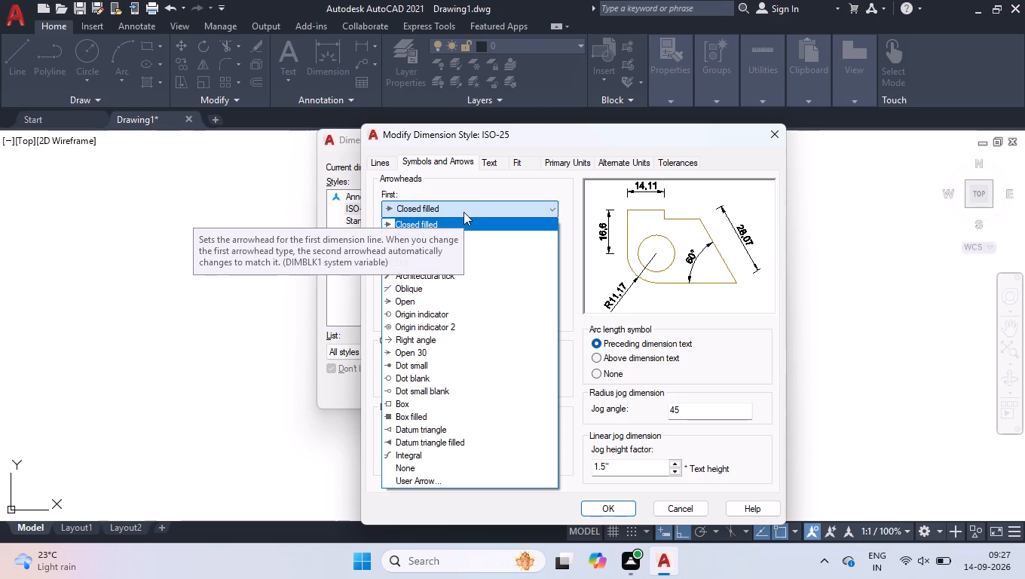
pyautogui.click(435, 286)
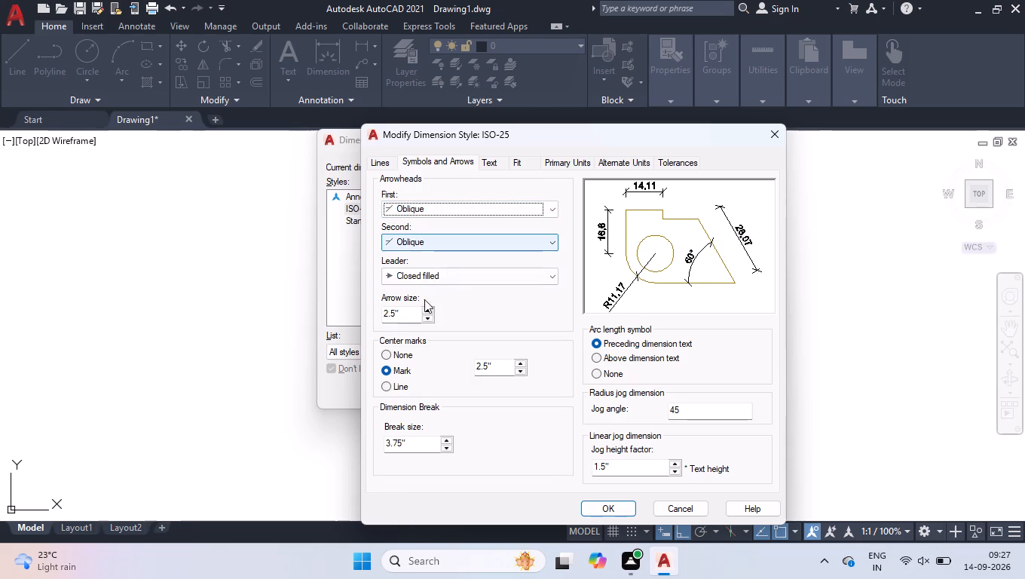
pyautogui.moveTo(415, 312); pyautogui.dragTo(119, 283)
pyautogui.press('8')
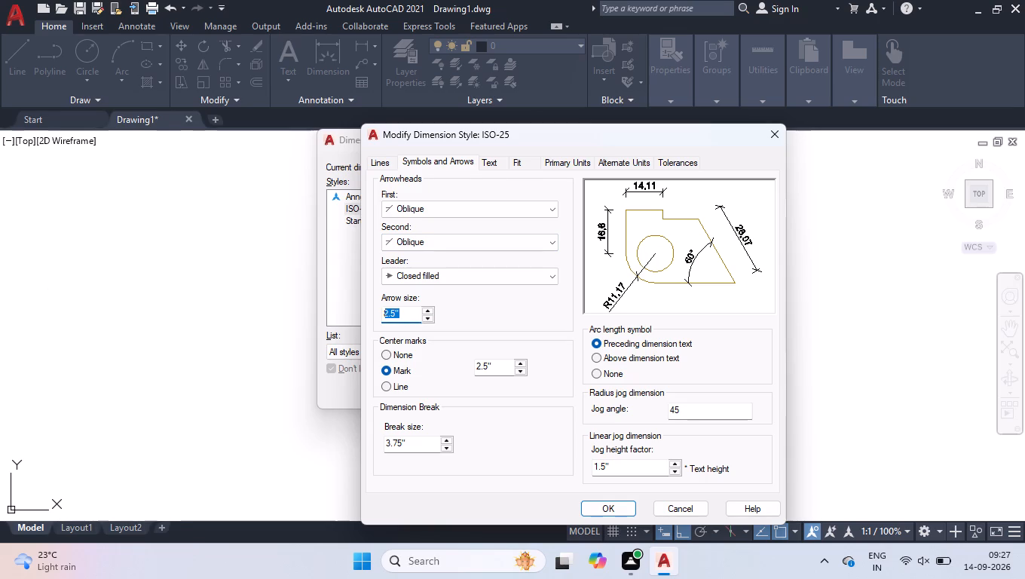
pyautogui.press('Return')
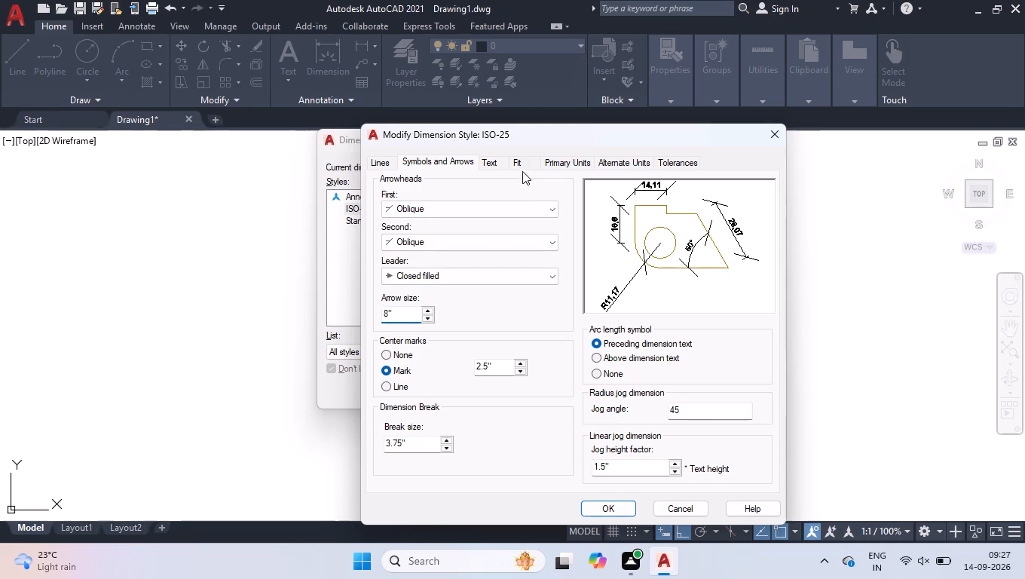
# Set the dimension text height to 8" and its color to Red.
pyautogui.click(503, 163)
pyautogui.moveTo(555, 271); pyautogui.dragTo(471, 286)
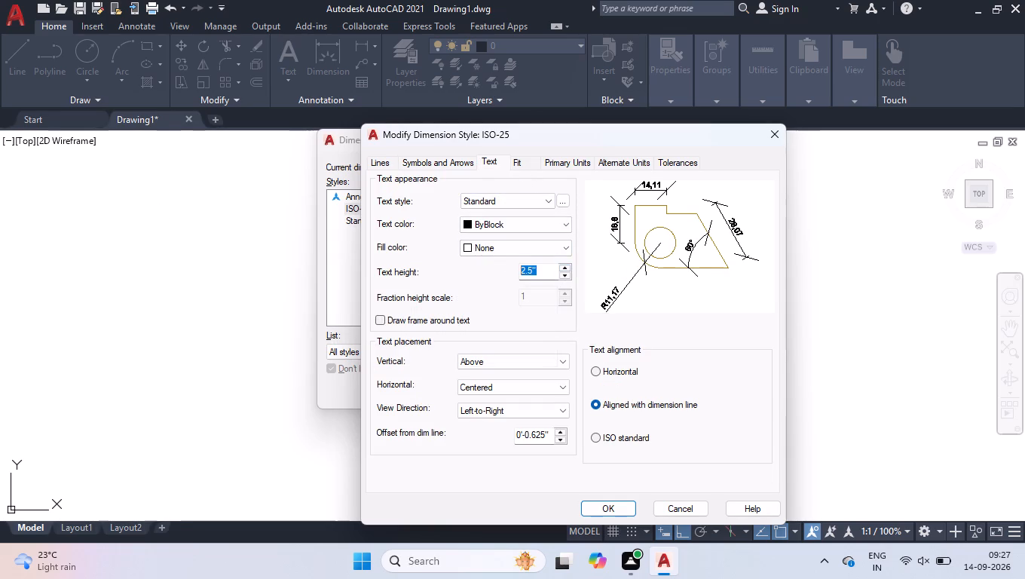
pyautogui.moveTo(471, 286); pyautogui.dragTo(416, 296)
pyautogui.press('8')
pyautogui.press('Return')
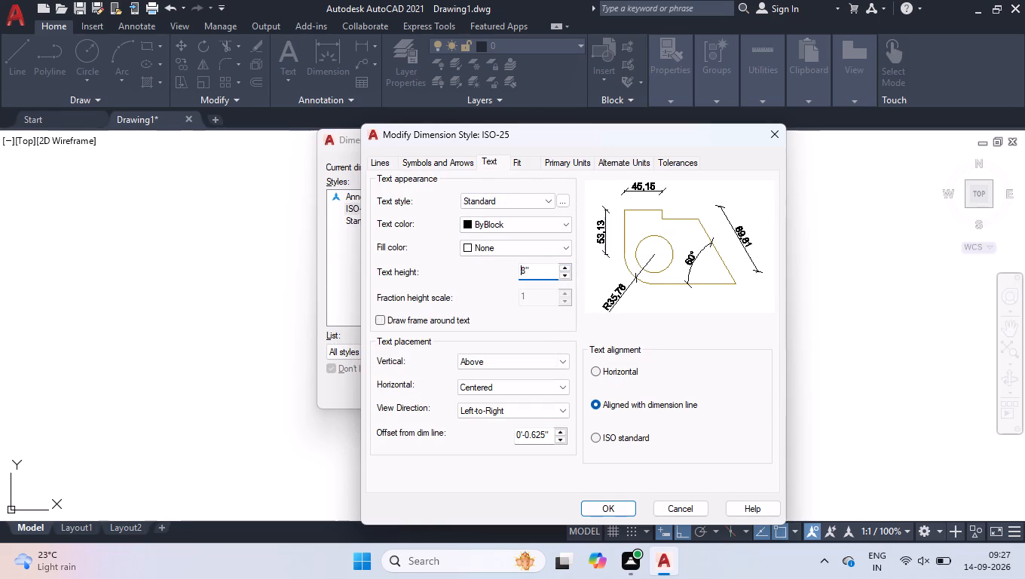
pyautogui.click(491, 225)
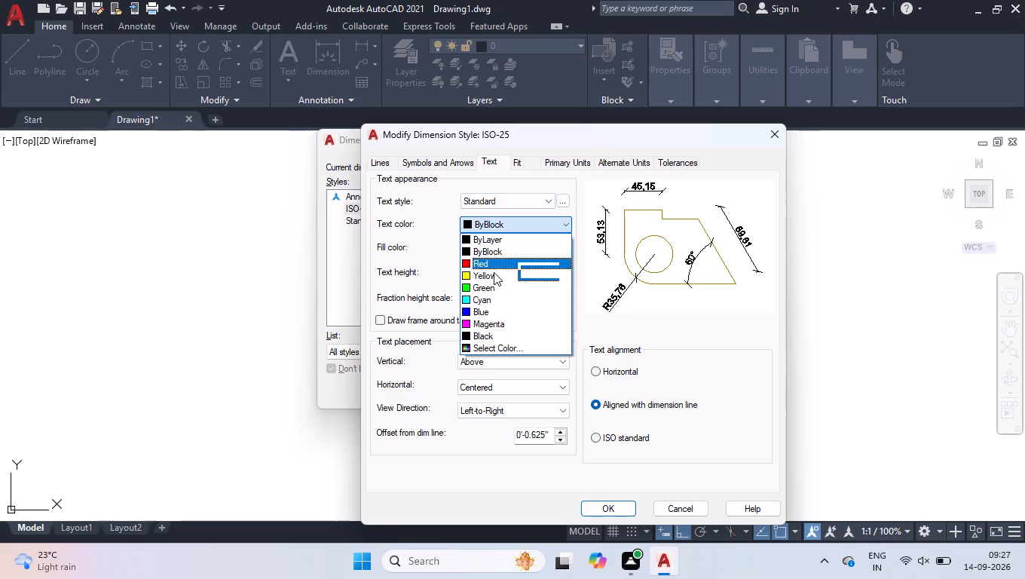
pyautogui.click(494, 262)
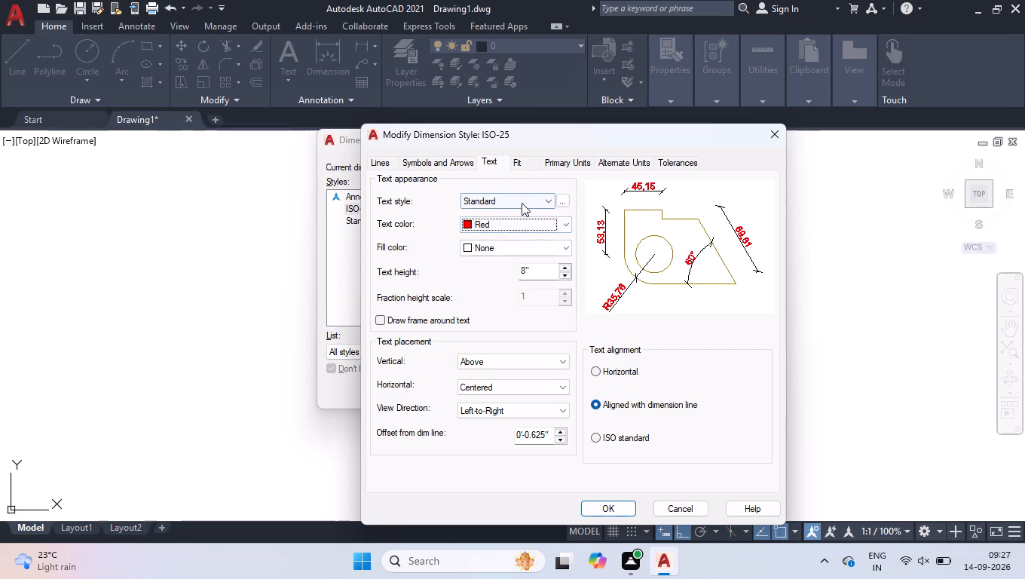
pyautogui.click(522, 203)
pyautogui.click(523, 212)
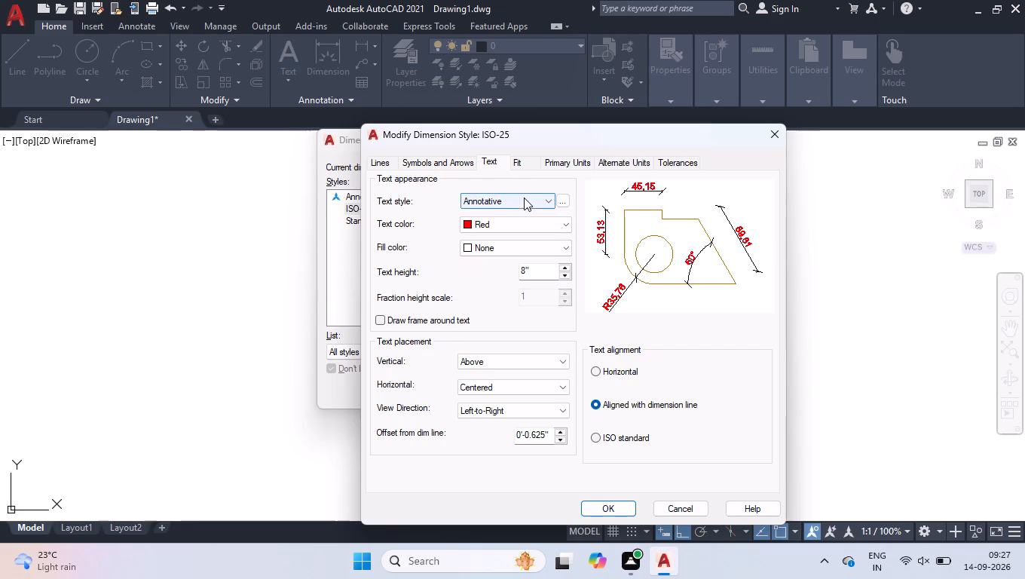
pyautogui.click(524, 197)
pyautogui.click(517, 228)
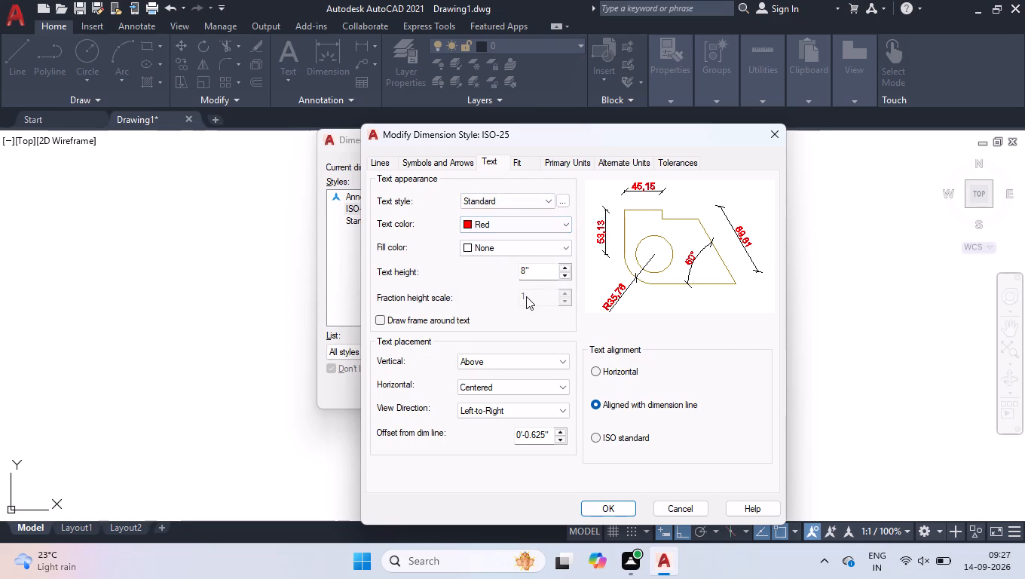
# Set the dimension text's vertical placement to Centered and its alignment to Horizontal.
pyautogui.click(480, 366)
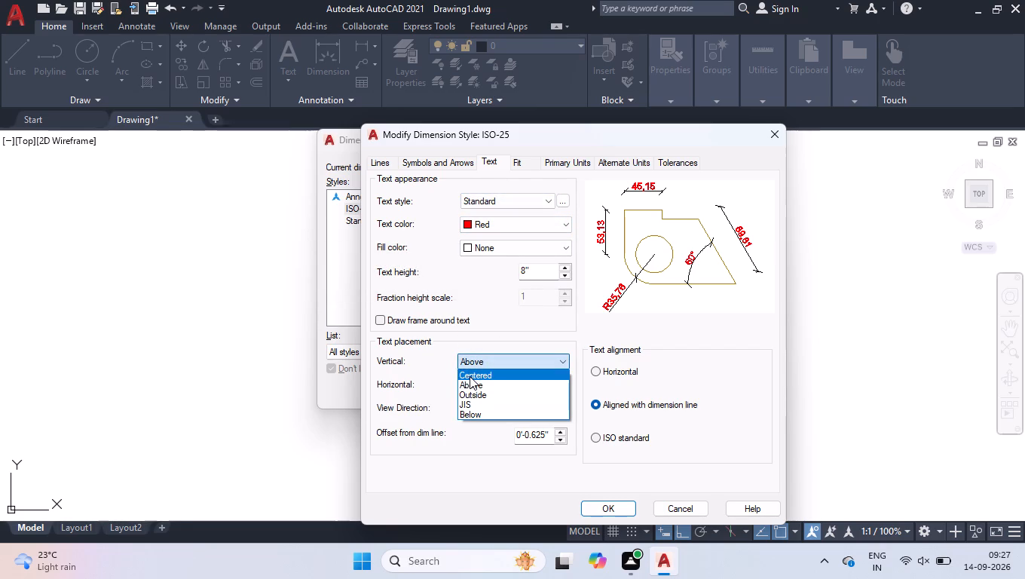
pyautogui.click(470, 376)
pyautogui.click(623, 373)
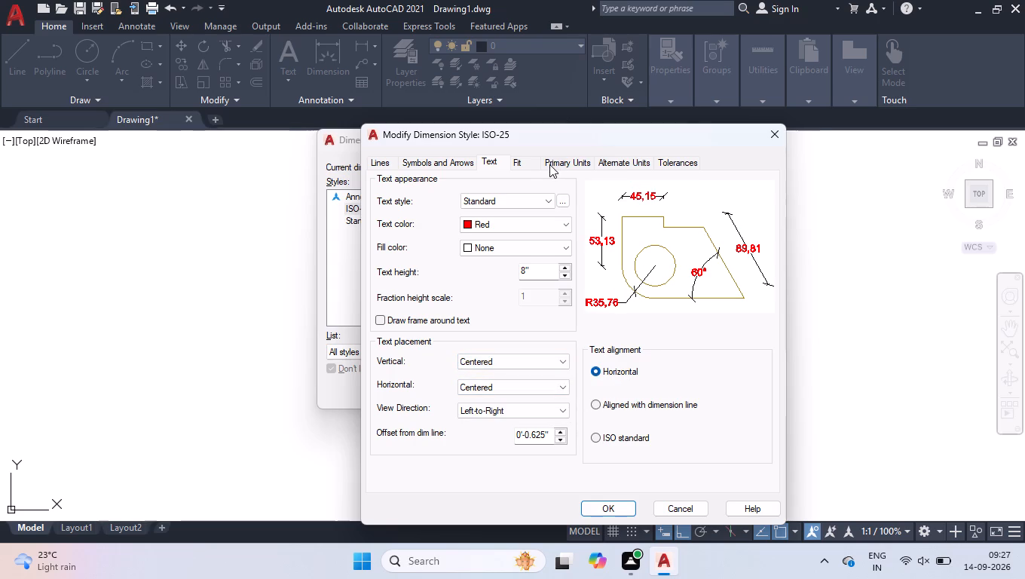
# Set the primary dimension units to Engineering with 0'-0.00" precision, then save the style and close the Dimension Style Manager.
pyautogui.click(549, 164)
pyautogui.click(543, 195)
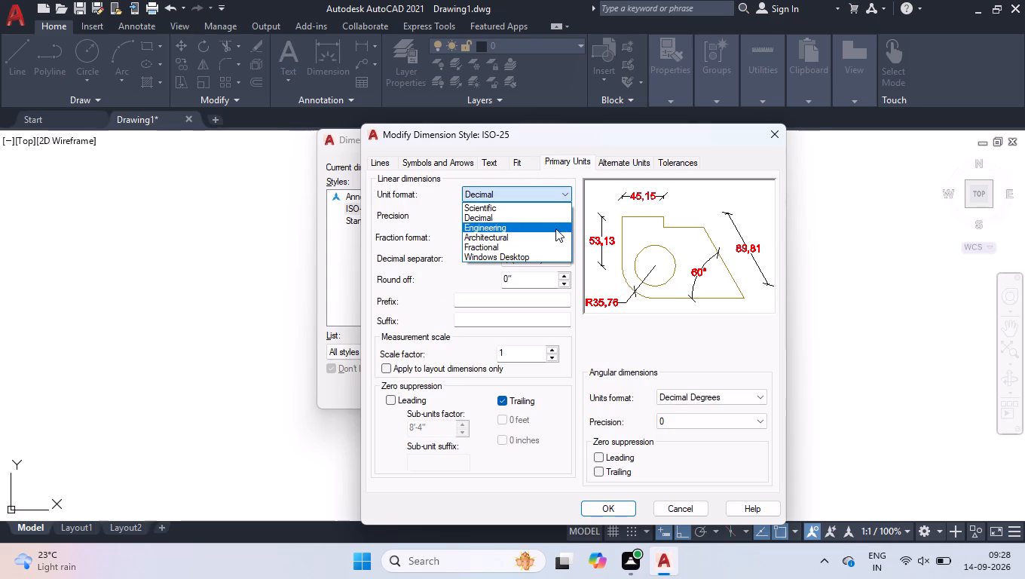
pyautogui.click(555, 227)
pyautogui.click(549, 213)
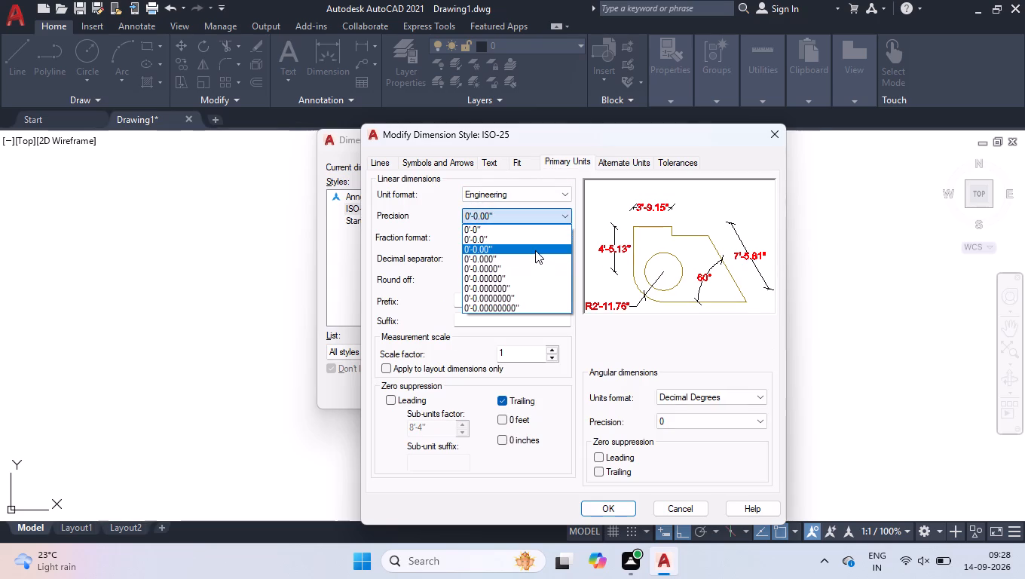
pyautogui.click(535, 250)
pyautogui.click(620, 513)
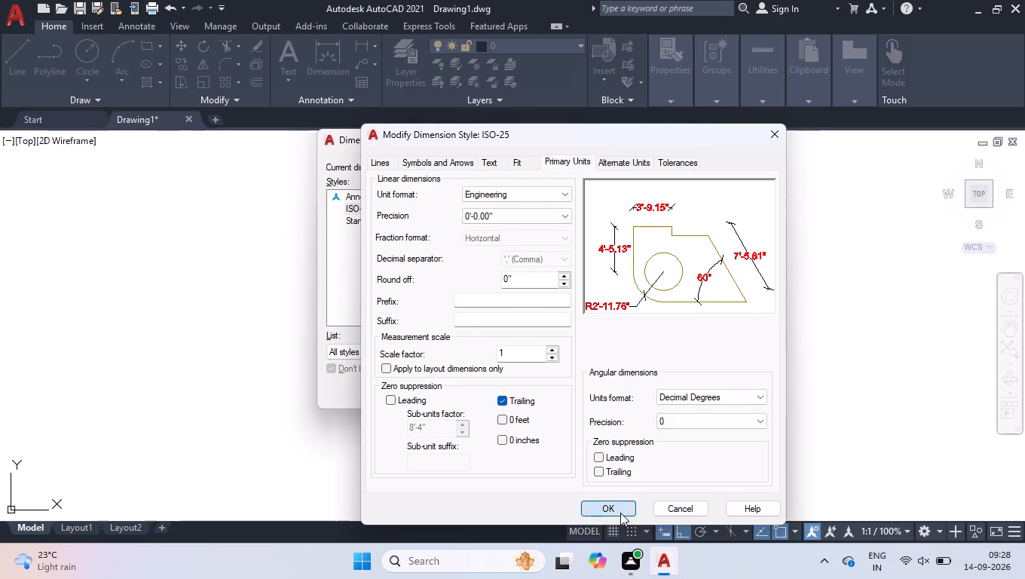
pyautogui.click(609, 394)
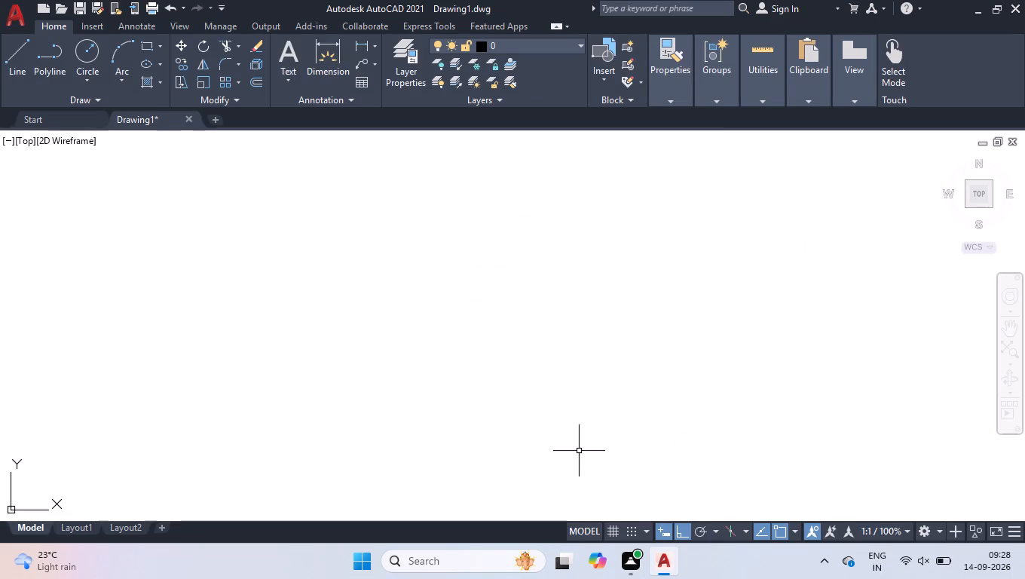
# Draw a closed rectangle from lines, 22'3" wide and 45' high.
pyautogui.press('l')
pyautogui.press('Return')
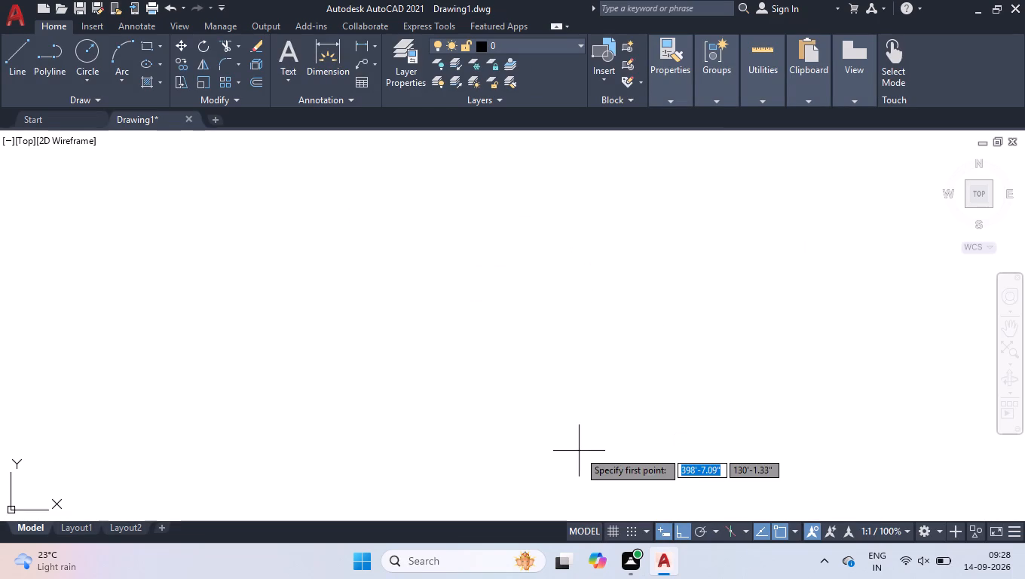
pyautogui.click(332, 473)
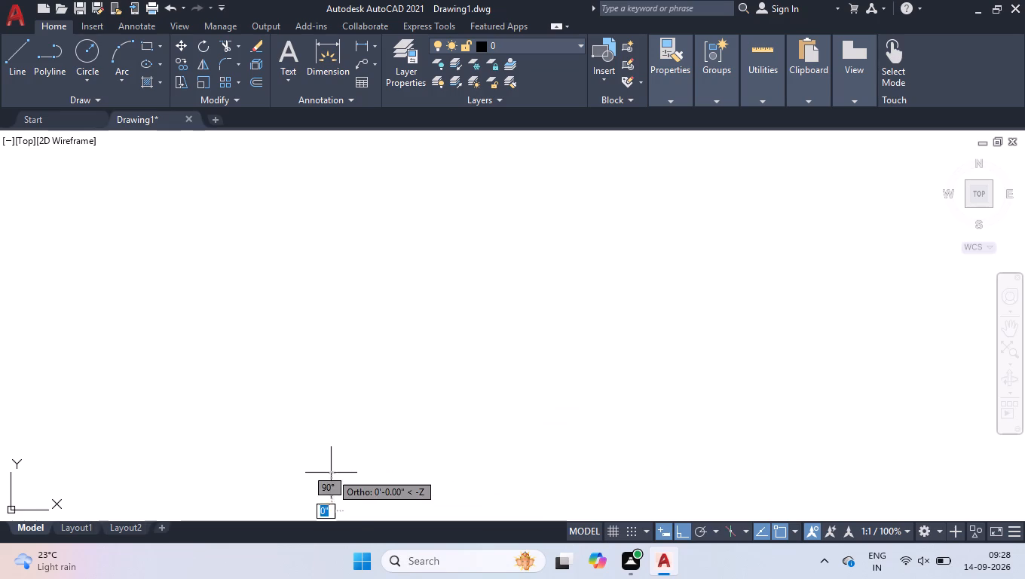
pyautogui.write("22'3")
pyautogui.press('Return')
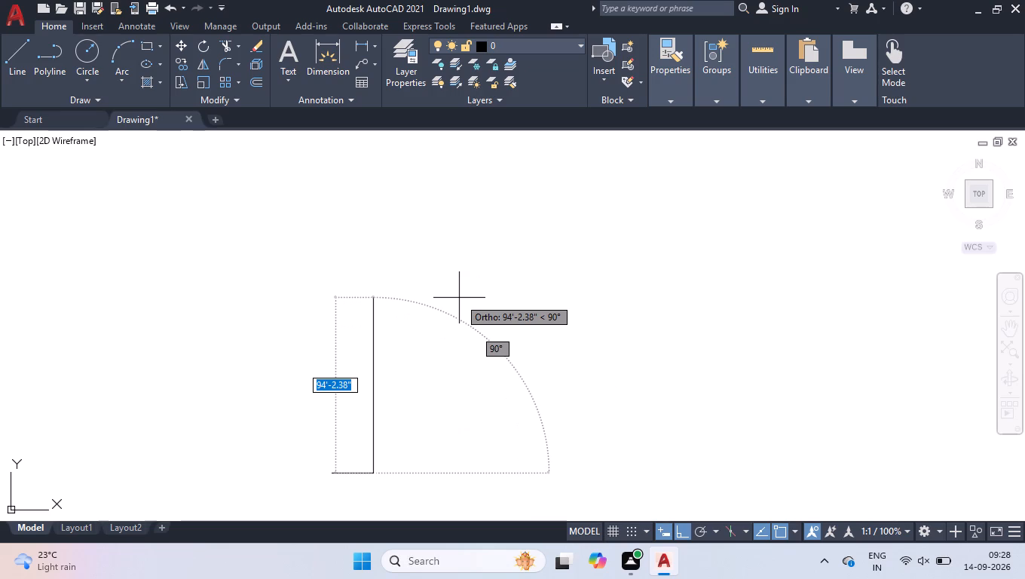
pyautogui.write("45'")
pyautogui.press('Return')
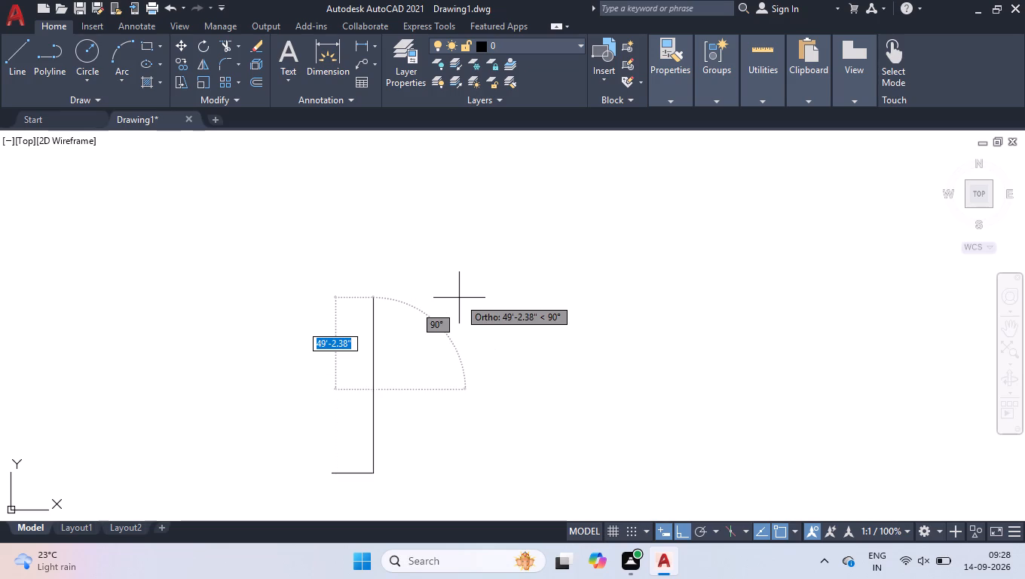
pyautogui.write("22'3")
pyautogui.press('Return')
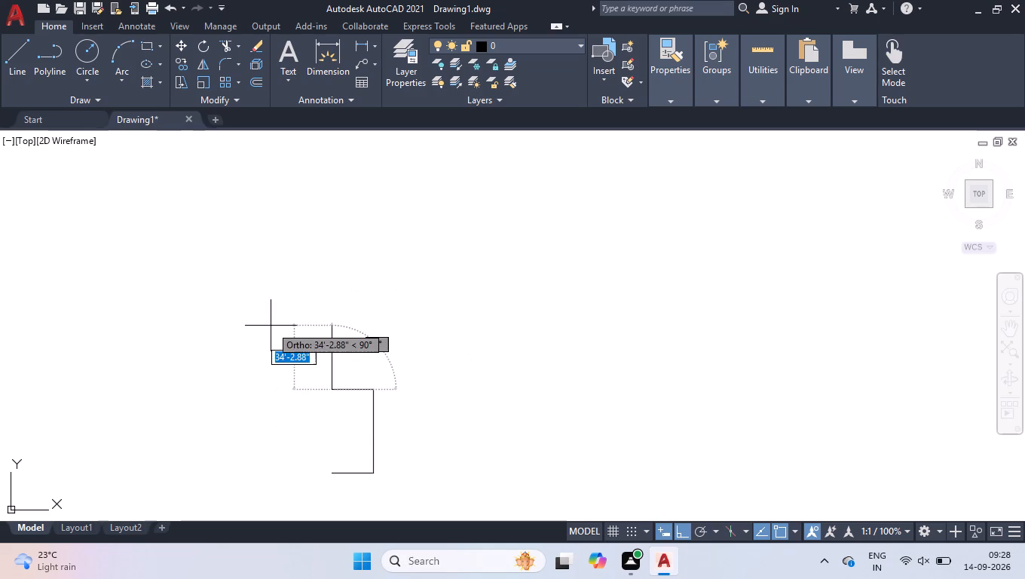
pyautogui.press('c')
pyautogui.press('Return')
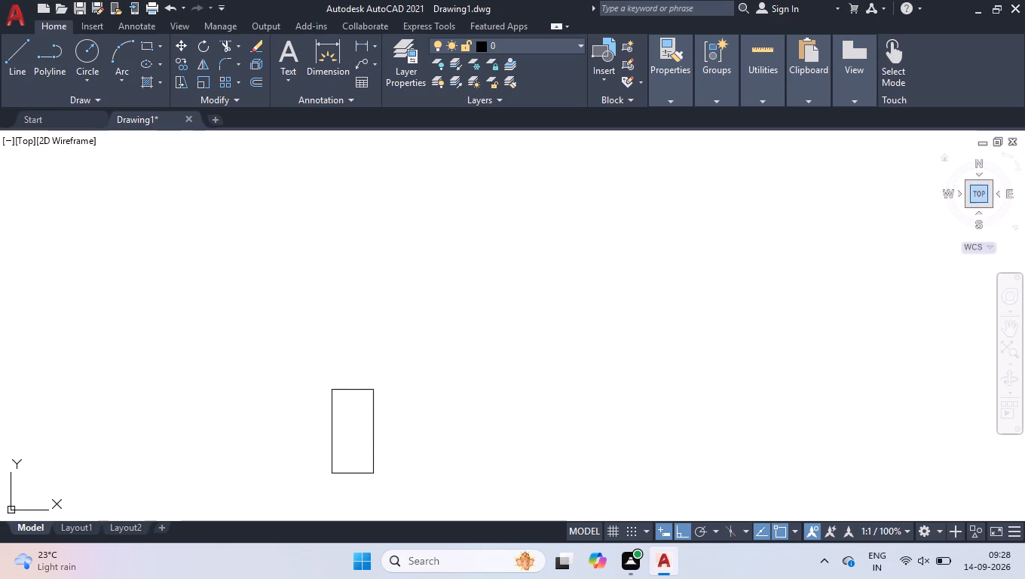
# Join the rectangle's four lines into a single outline.
pyautogui.click(982, 191)
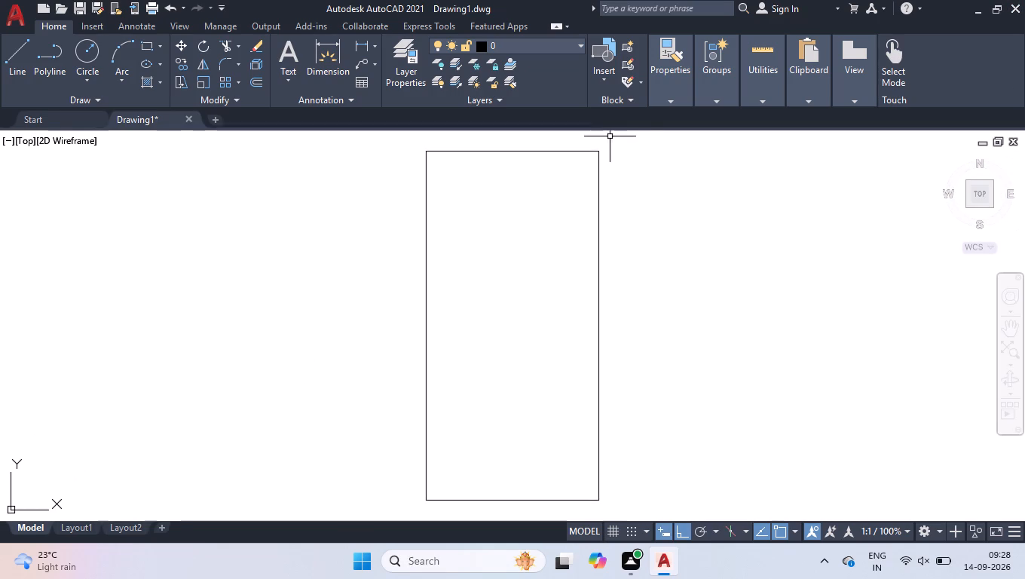
pyautogui.click(609, 136)
pyautogui.click(379, 510)
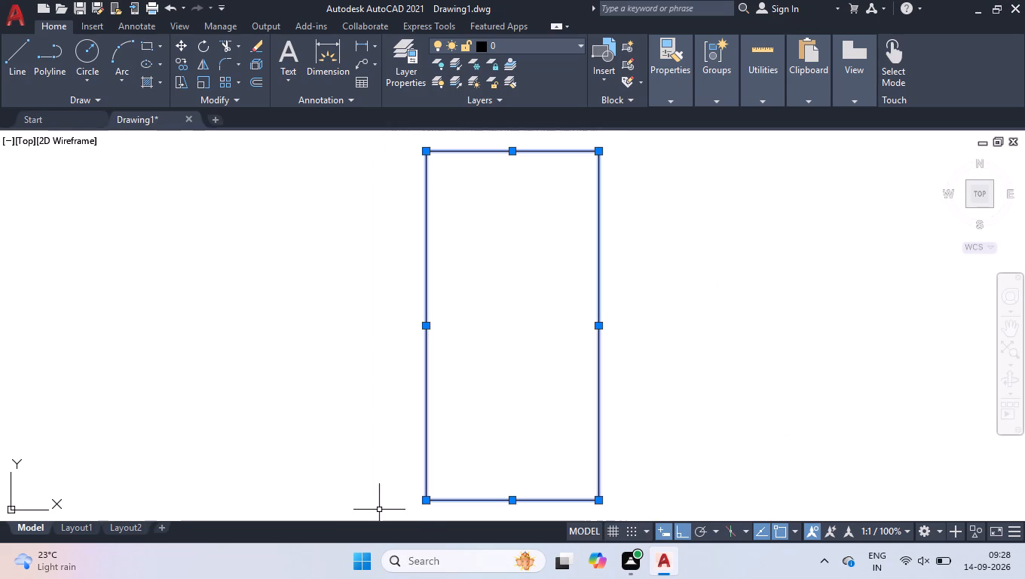
pyautogui.press('j')
pyautogui.press('Return')
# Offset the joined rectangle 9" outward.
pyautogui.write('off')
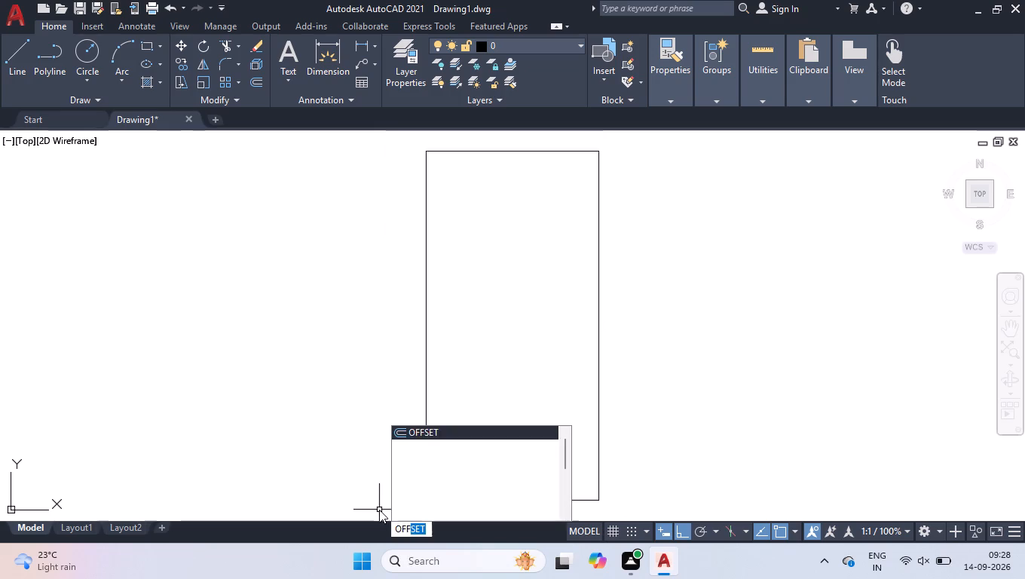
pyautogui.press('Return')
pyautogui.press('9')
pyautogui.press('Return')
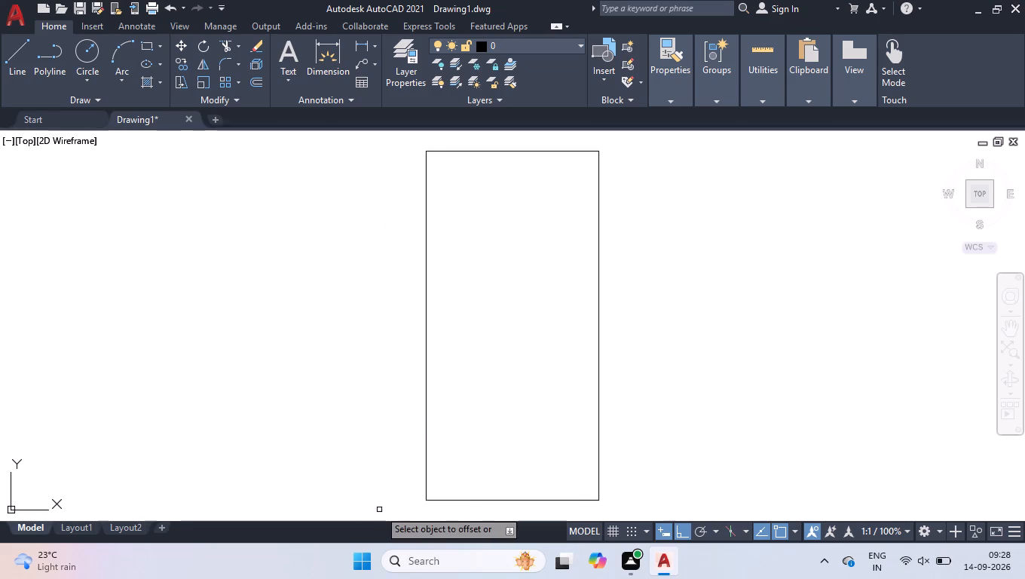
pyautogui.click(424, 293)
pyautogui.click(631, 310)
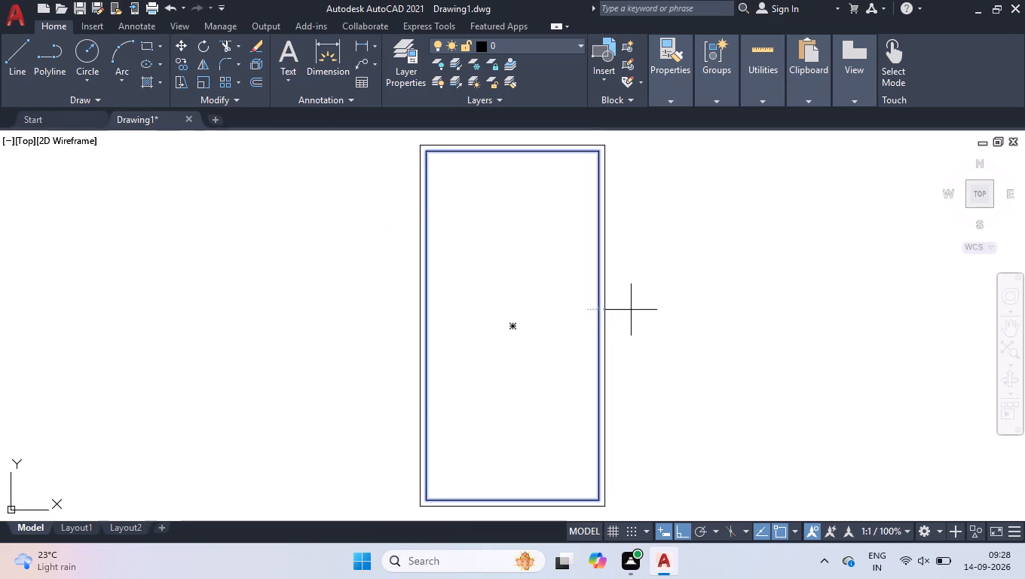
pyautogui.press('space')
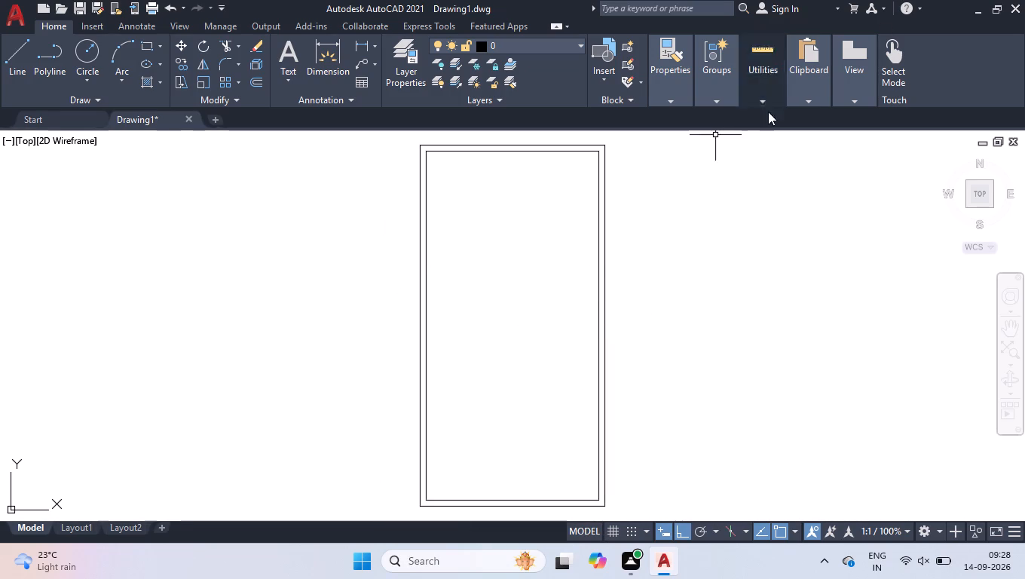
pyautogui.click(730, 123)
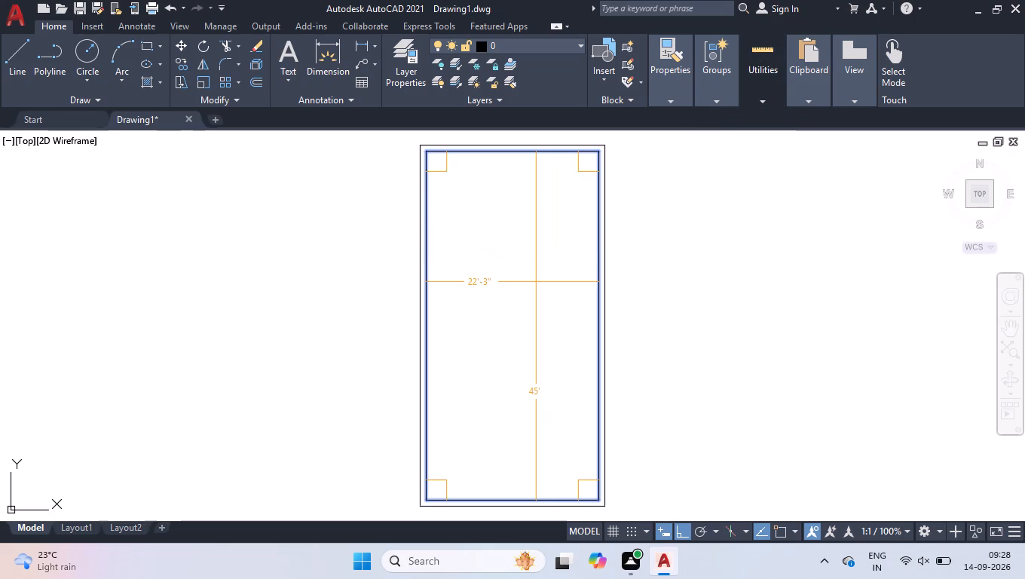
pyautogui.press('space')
# Offset the 22'3" by 45' rectangle 9" inward to form the wall thickness.
pyautogui.write('off')
pyautogui.press('Return')
pyautogui.press('9')
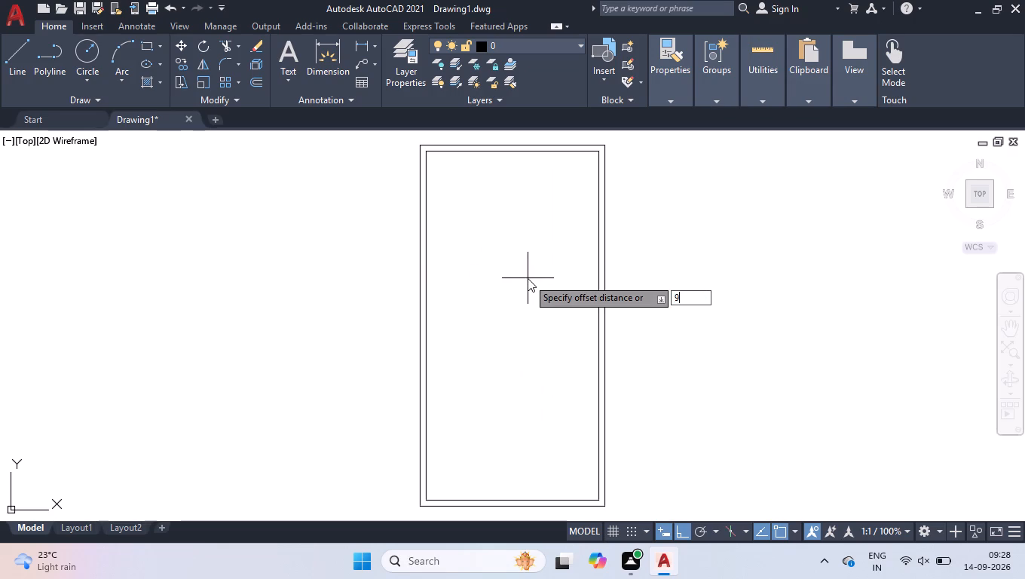
pyautogui.press('Return')
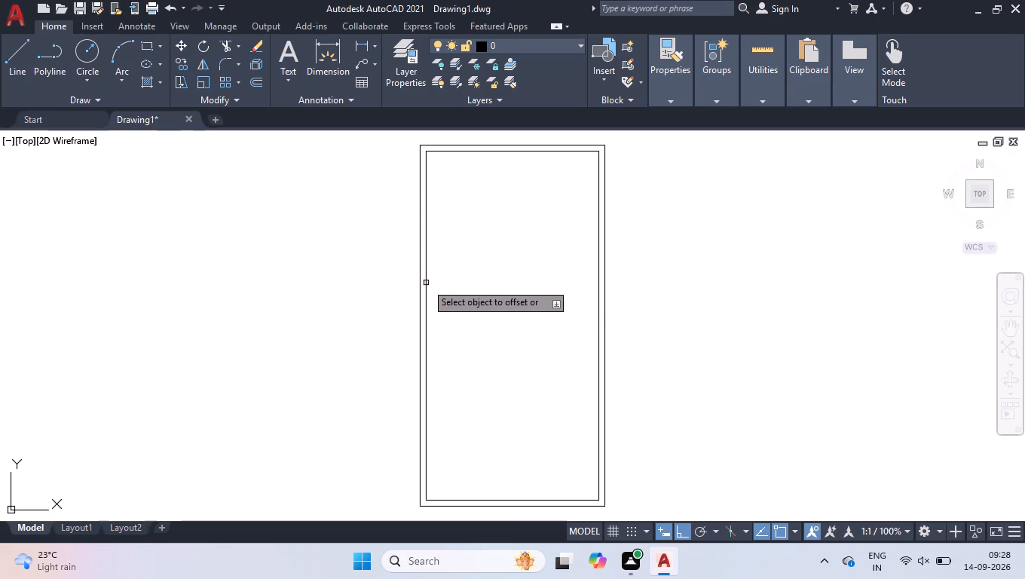
pyautogui.click(426, 283)
pyautogui.click(491, 300)
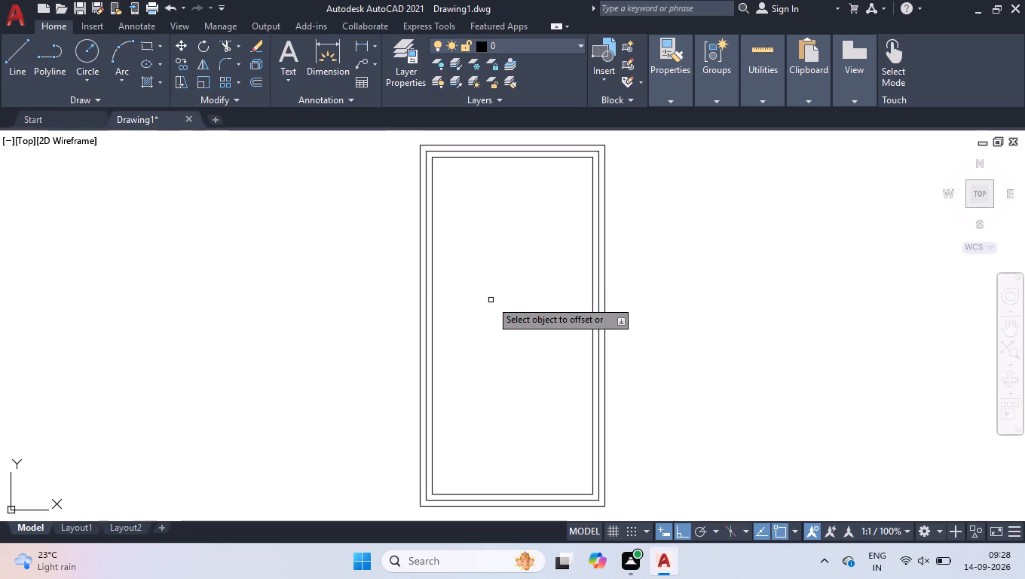
pyautogui.press('space')
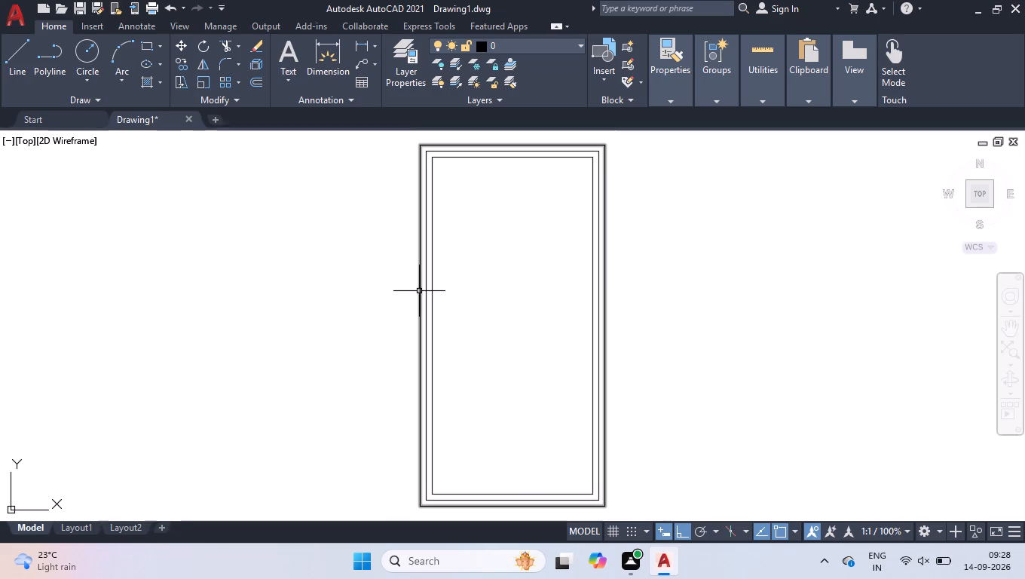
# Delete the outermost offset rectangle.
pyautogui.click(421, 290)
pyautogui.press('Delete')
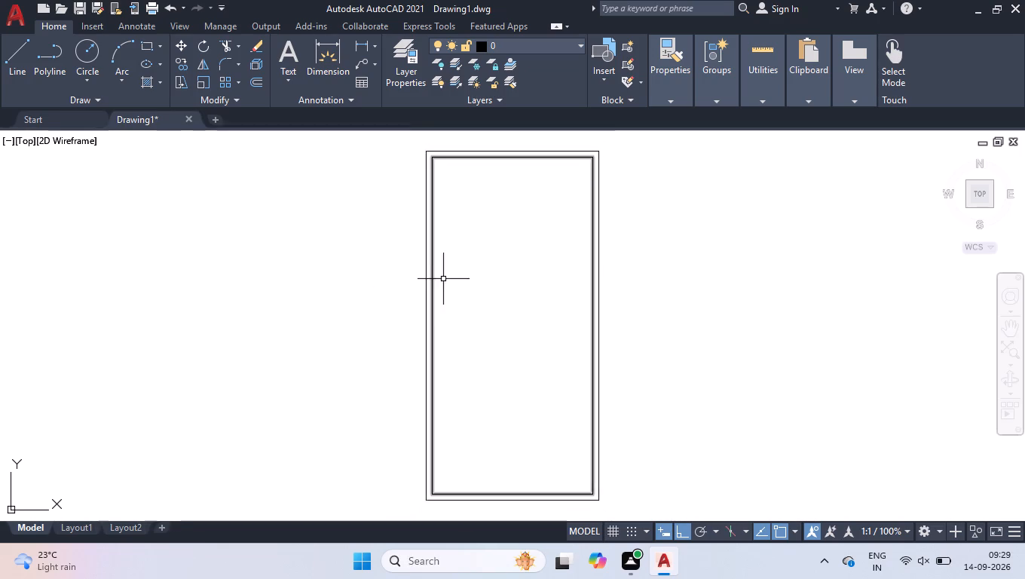
# Explode the two remaining rectangles into separate lines.
pyautogui.click(444, 279)
pyautogui.click(367, 348)
pyautogui.write('explo')
pyautogui.press('Return')
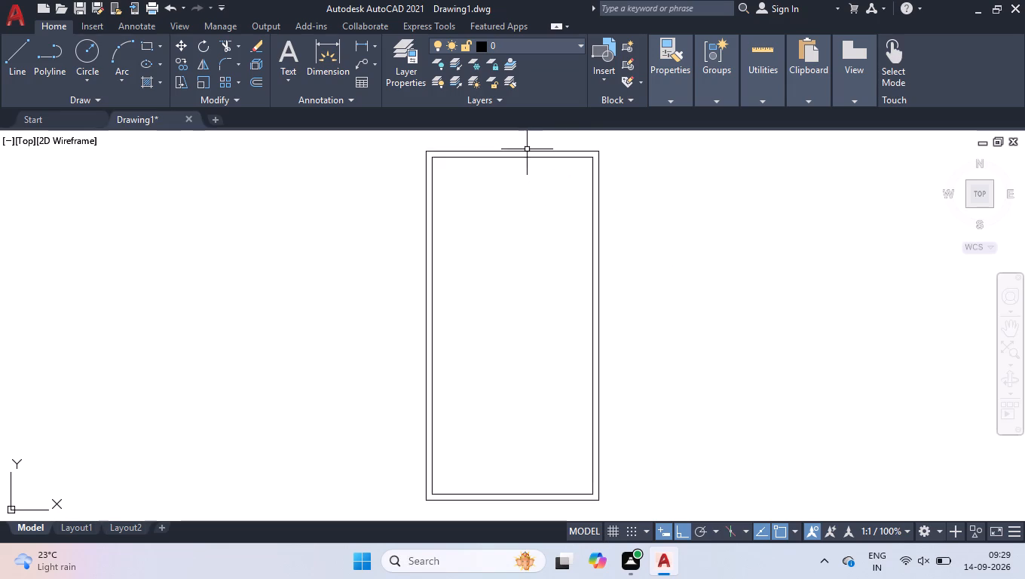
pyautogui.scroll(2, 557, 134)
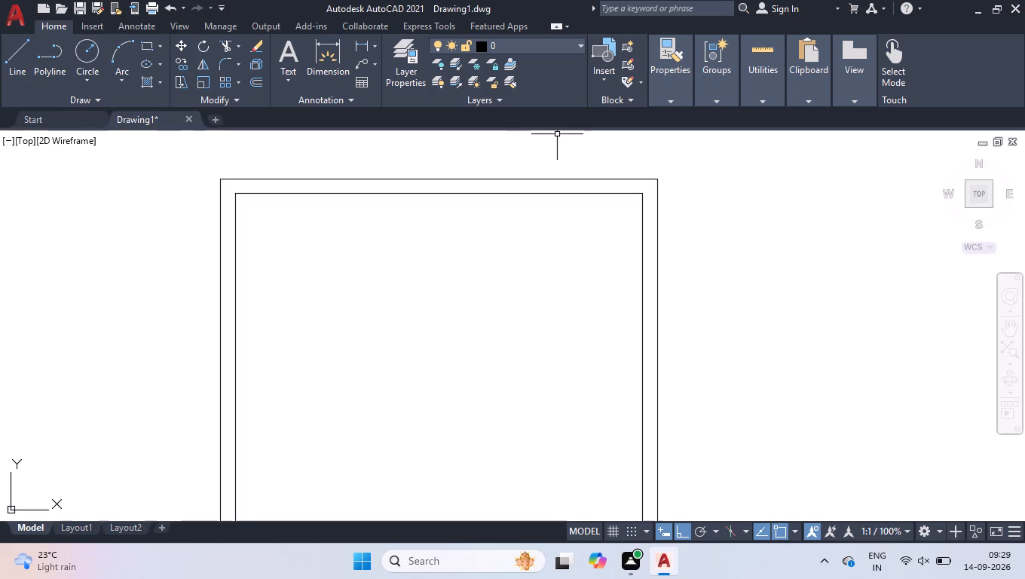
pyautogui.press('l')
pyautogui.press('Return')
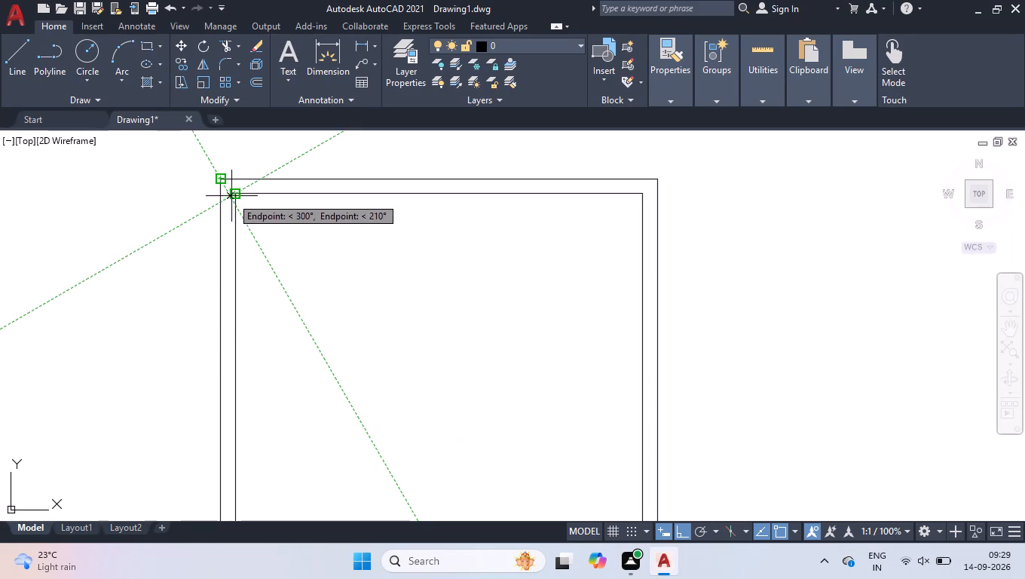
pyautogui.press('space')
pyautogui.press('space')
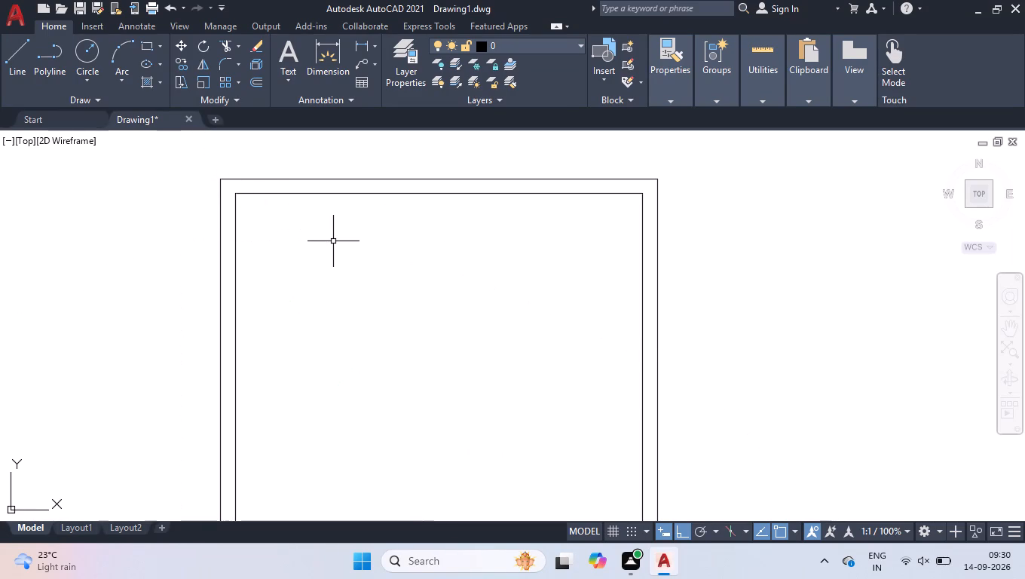
# Offset the inner top wall line 16'6" downward into the room.
pyautogui.write('off')
pyautogui.press('Return')
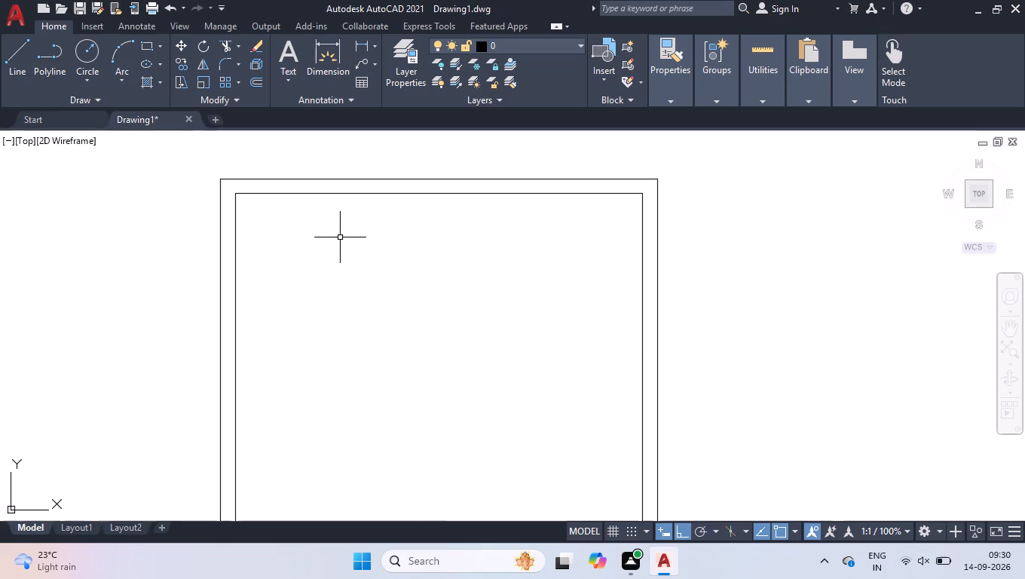
pyautogui.write("16'")
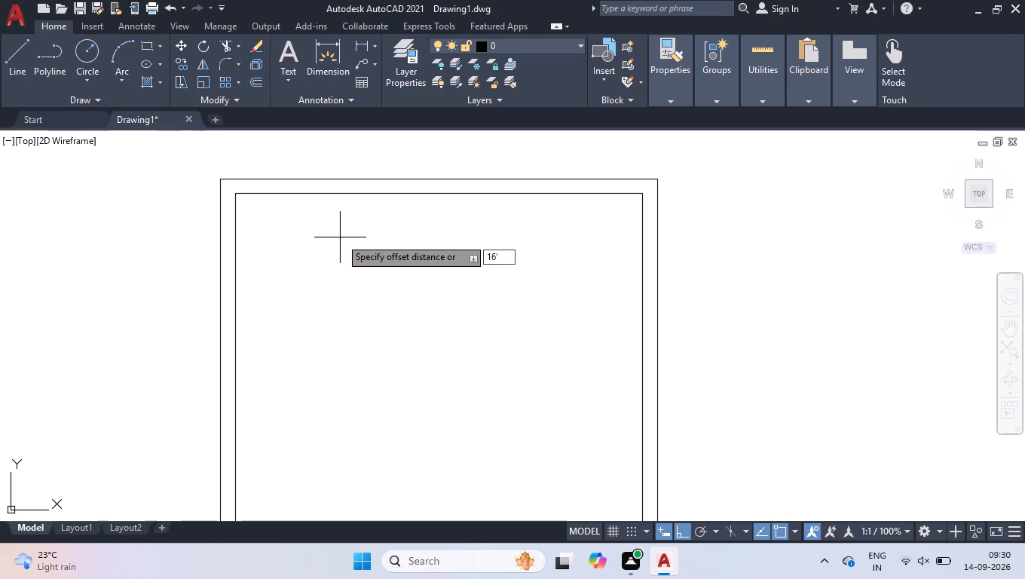
pyautogui.press('6')
pyautogui.press('Return')
pyautogui.click(367, 192)
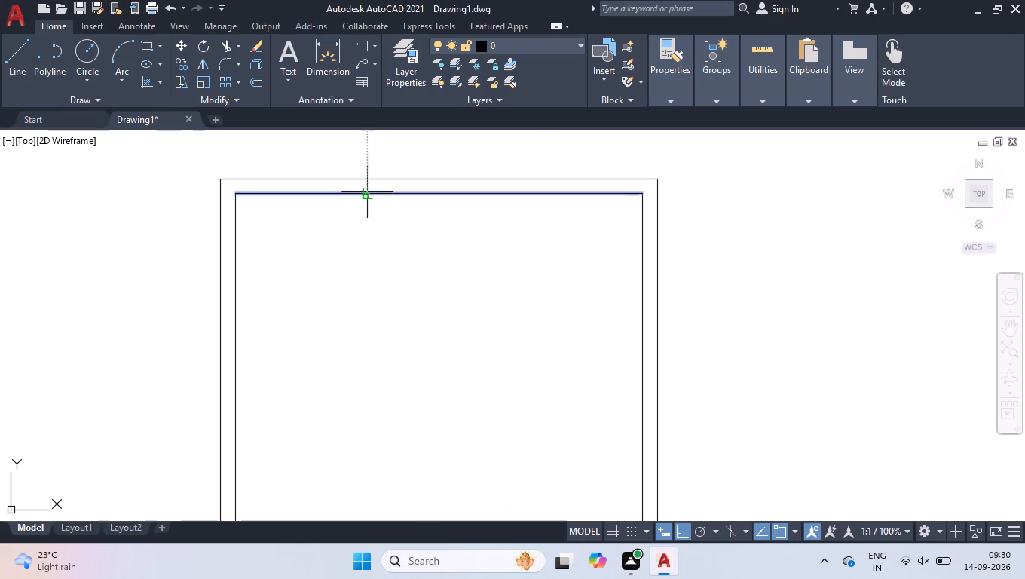
pyautogui.click(380, 298)
pyautogui.scroll(-2, 381, 294)
pyautogui.scroll(2, 376, 387)
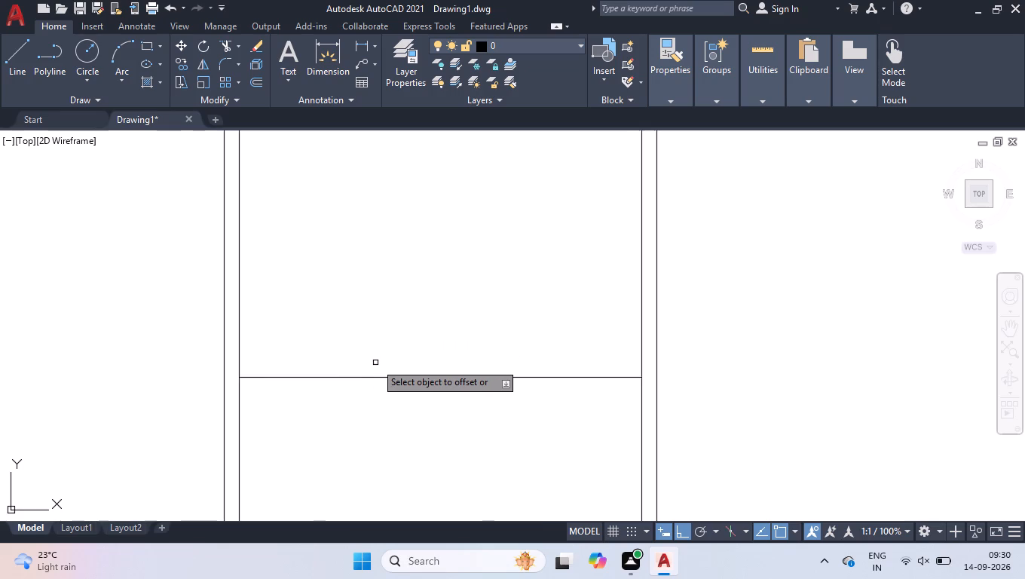
pyautogui.scroll(-1, 375, 362)
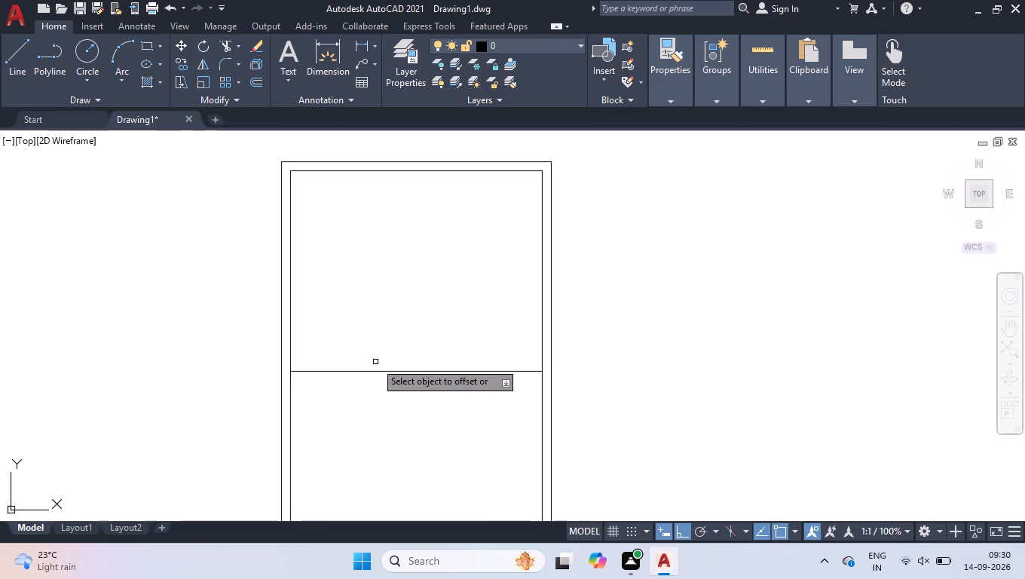
pyautogui.click(290, 280)
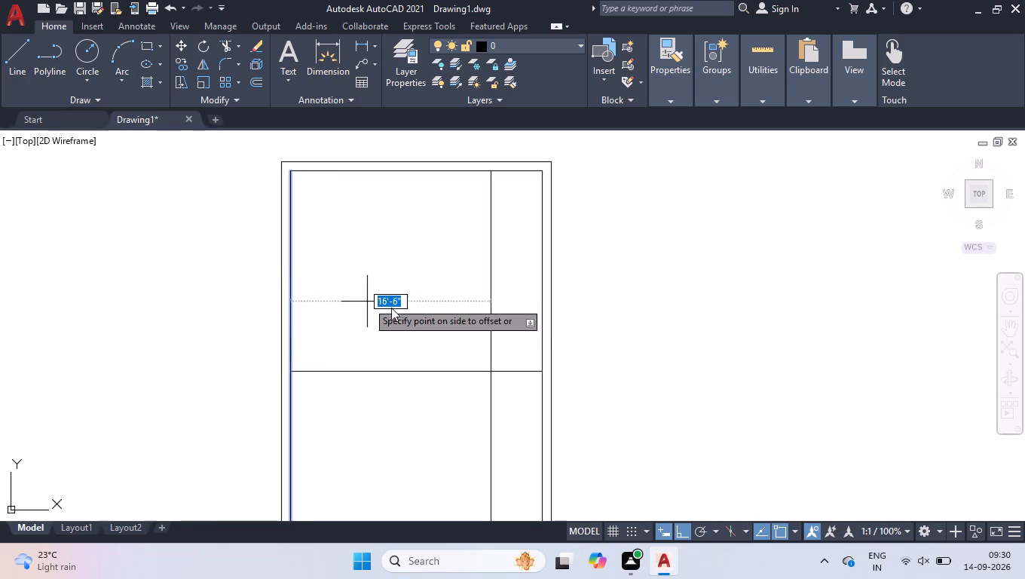
pyautogui.press('space')
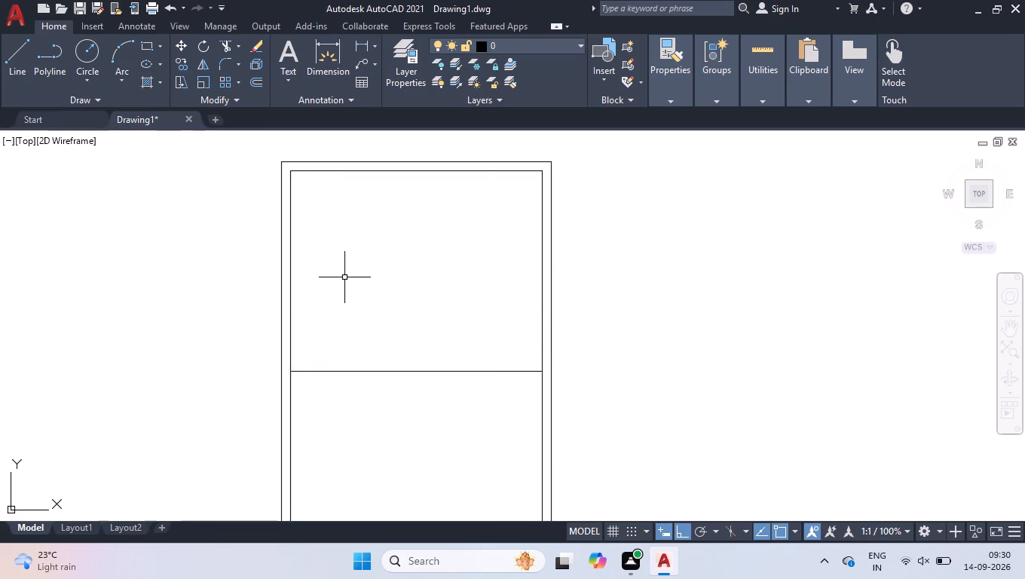
# Offset the new horizontal line 9" downward to give the cross wall its thickness.
pyautogui.scroll(1, 341, 276)
pyautogui.click(419, 377)
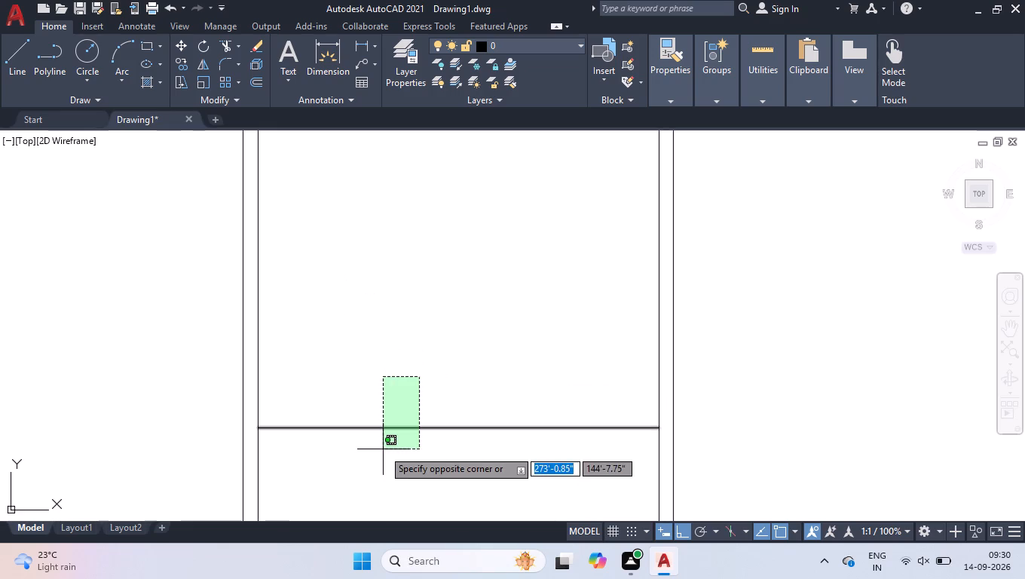
pyautogui.click(387, 388)
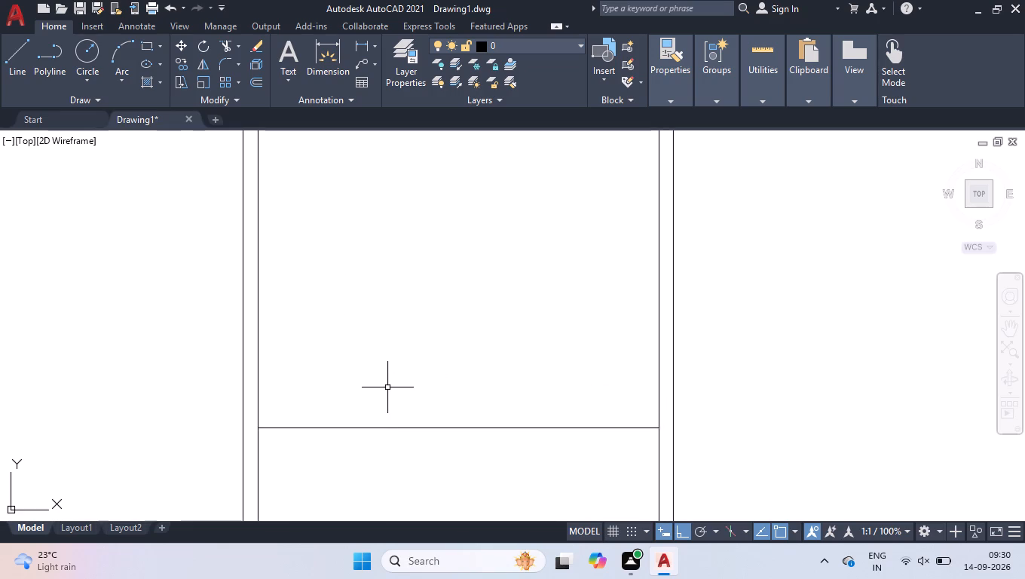
pyautogui.write('off')
pyautogui.press('Return')
pyautogui.press('9')
pyautogui.press('Return')
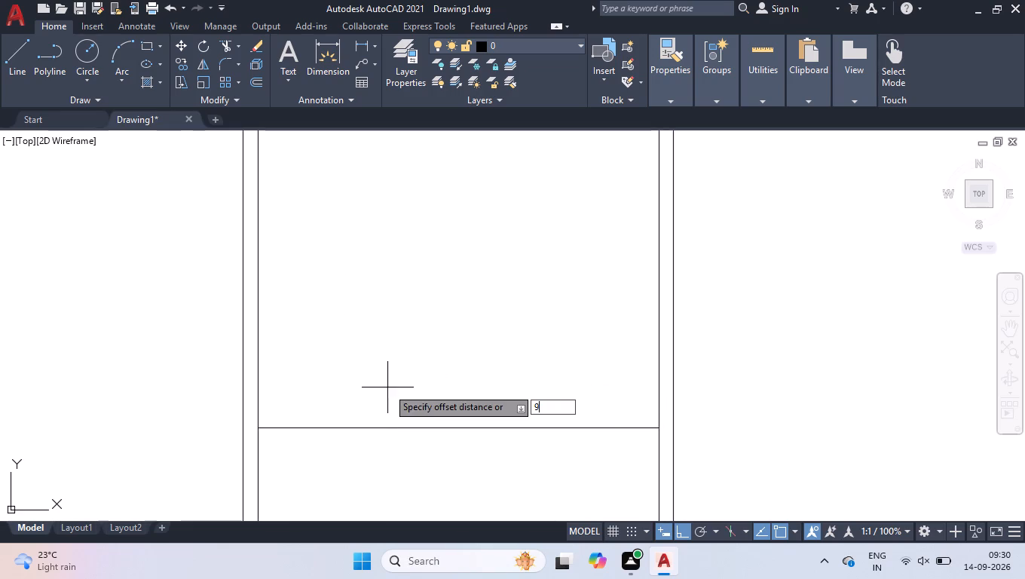
pyautogui.click(393, 427)
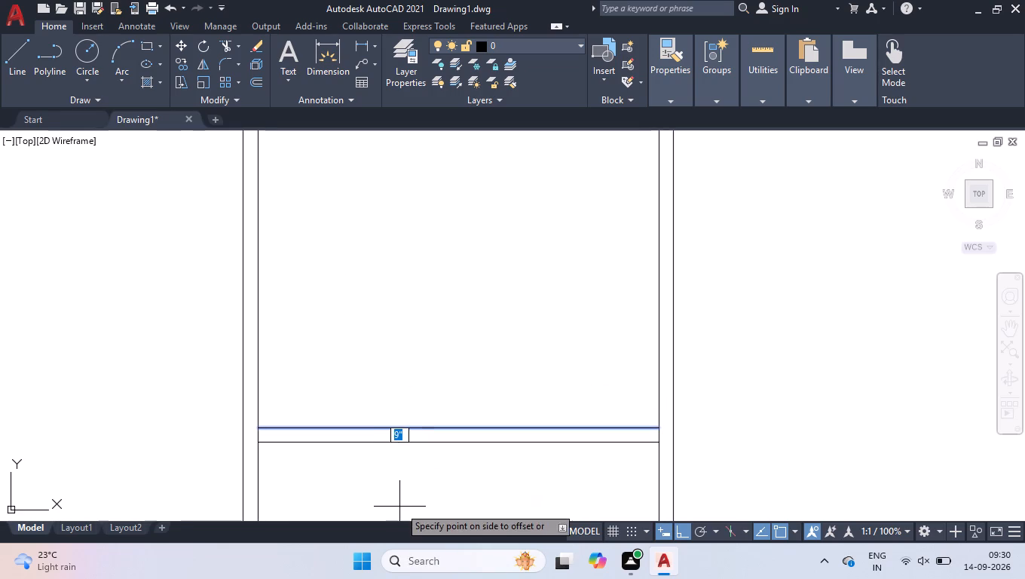
pyautogui.click(399, 504)
pyautogui.press('space')
# Trim the inner side wall lines between the two cross wall lines at both ends of the 9" cross wall.
pyautogui.write('tr')
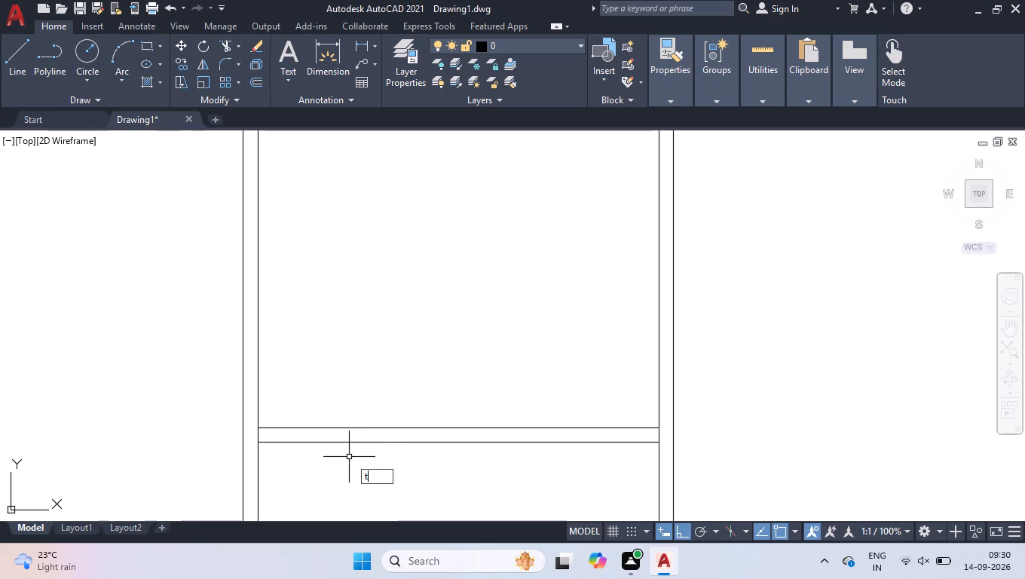
pyautogui.press('space')
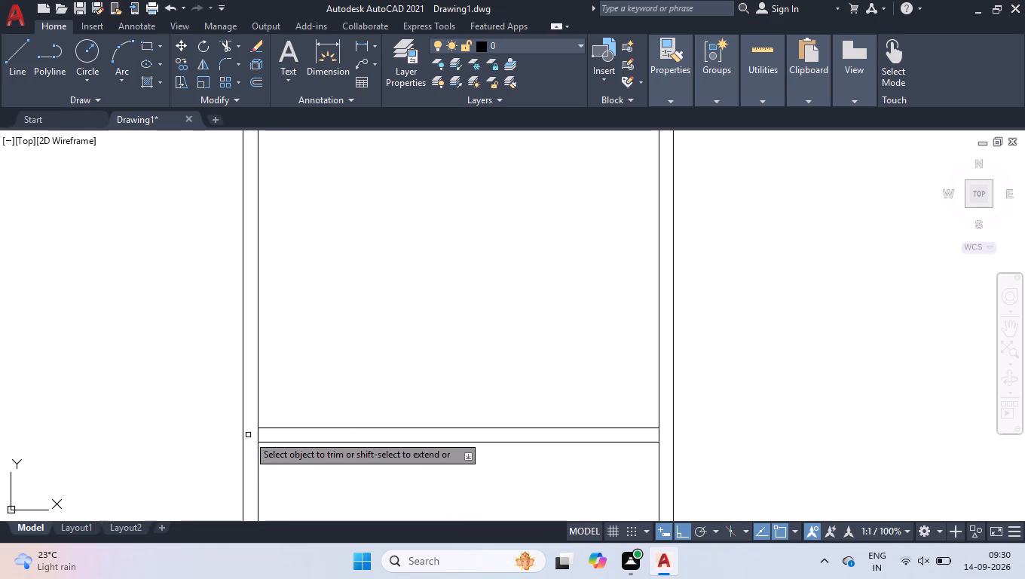
pyautogui.click(248, 435)
pyautogui.click(666, 437)
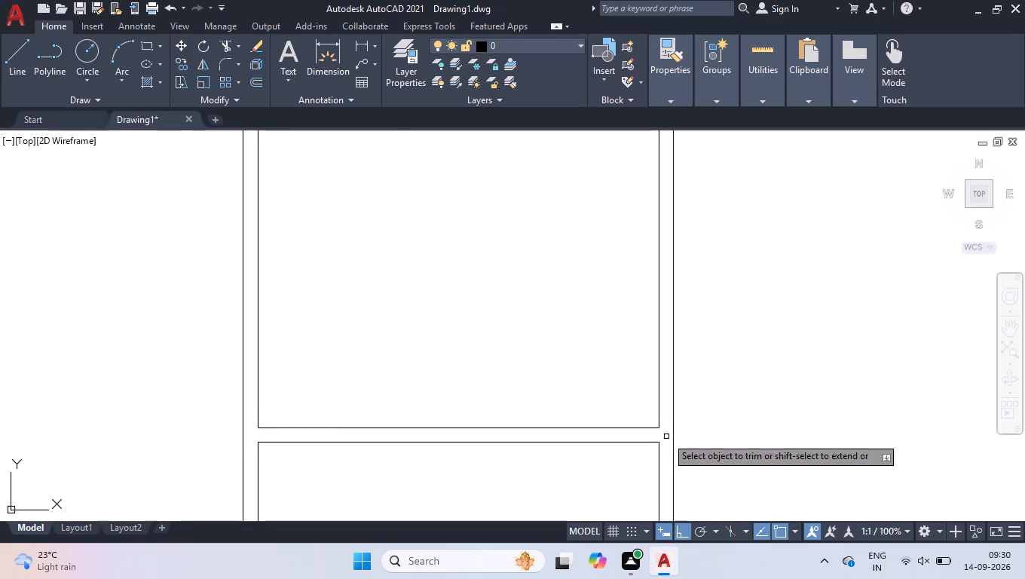
pyautogui.press('space')
# Offset the upper room's left inner wall line 10' to the right, into the room.
pyautogui.scroll(-2, 481, 444)
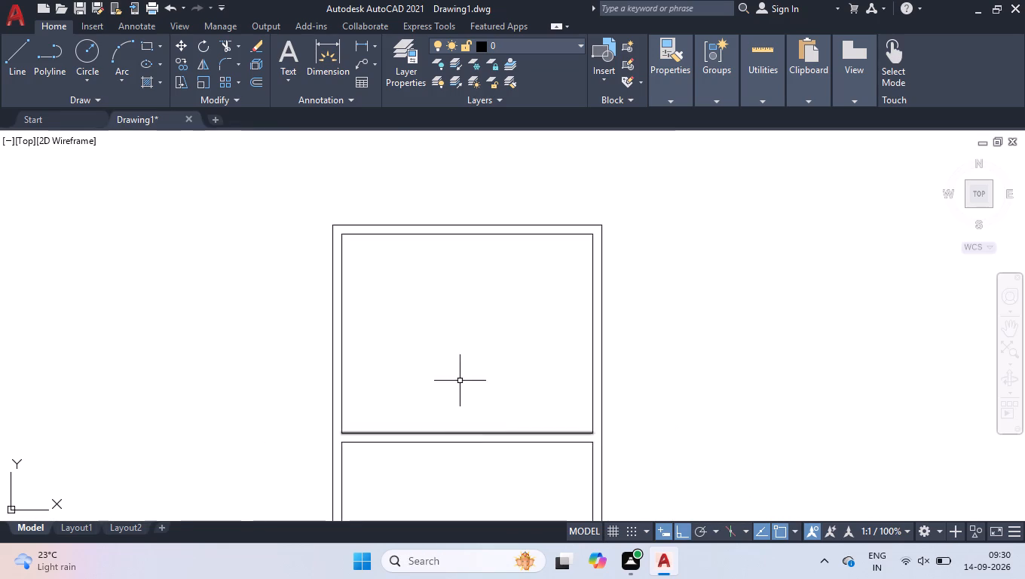
pyautogui.scroll(1, 460, 361)
pyautogui.write('off')
pyautogui.press('Return')
pyautogui.write("10'")
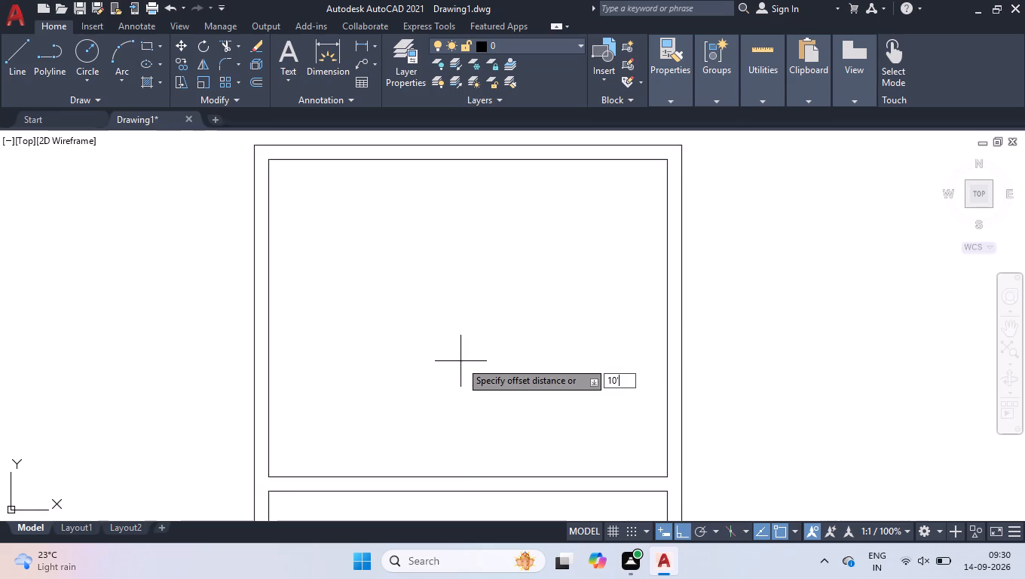
pyautogui.press('Return')
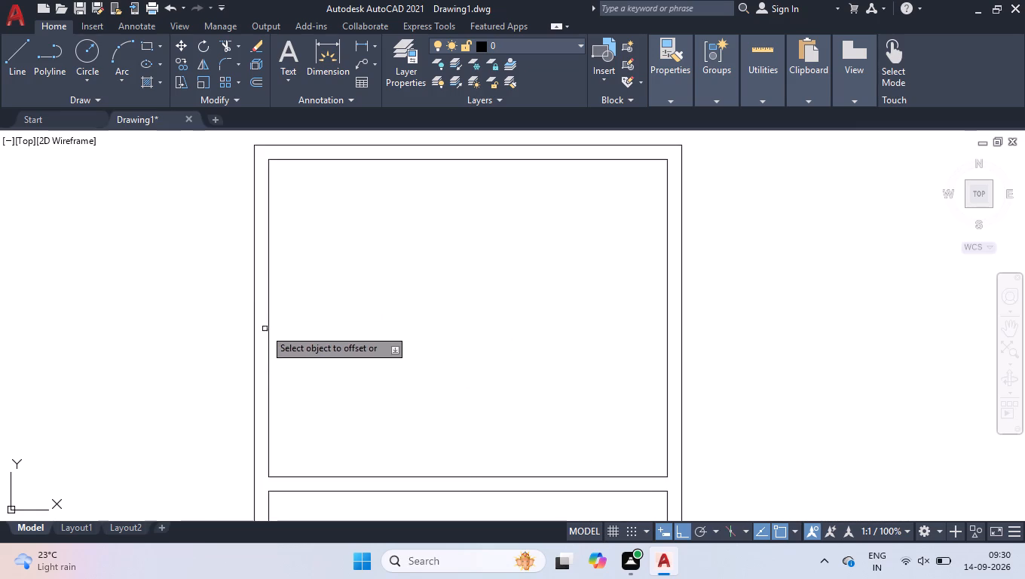
pyautogui.click(268, 330)
pyautogui.click(550, 394)
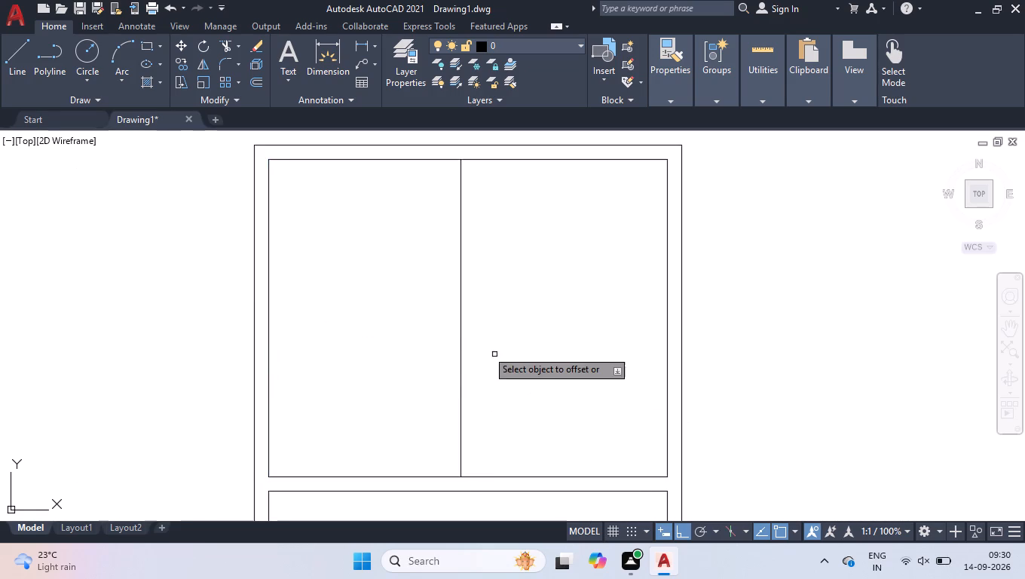
# Offset the new vertical line 9" to the right to give the partition its thickness.
pyautogui.click(460, 351)
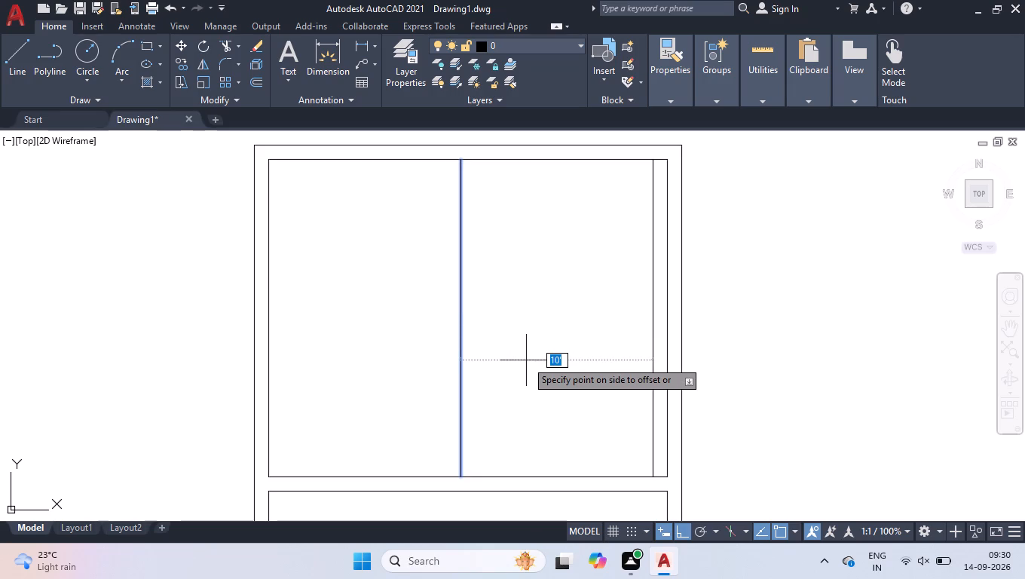
pyautogui.press('9')
pyautogui.press('Return')
pyautogui.press('Return')
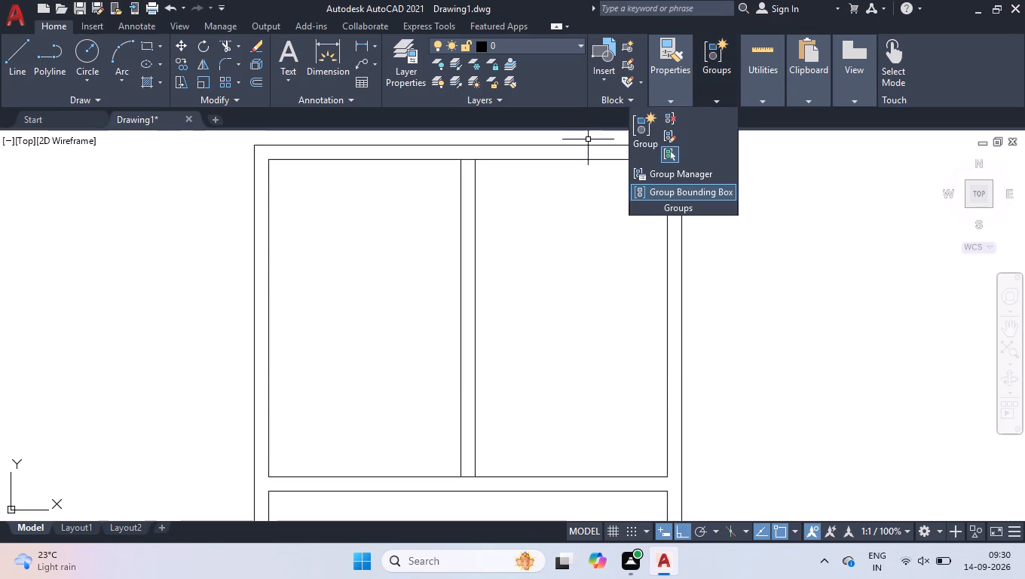
# Trim the horizontal wall lines between the two vertical partition lines at the partition's upper and lower ends.
pyautogui.write('tr')
pyautogui.press('space')
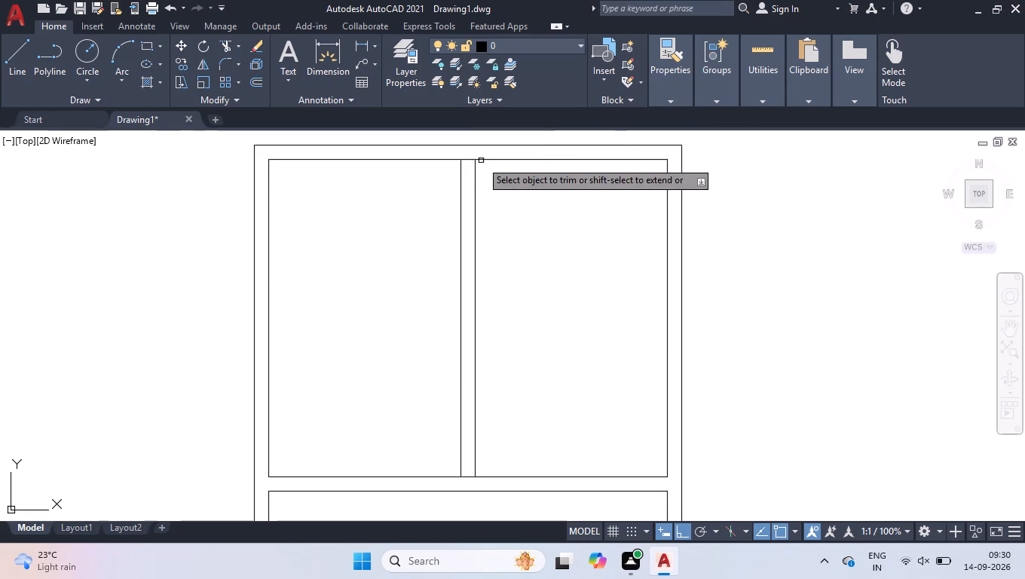
pyautogui.click(465, 152)
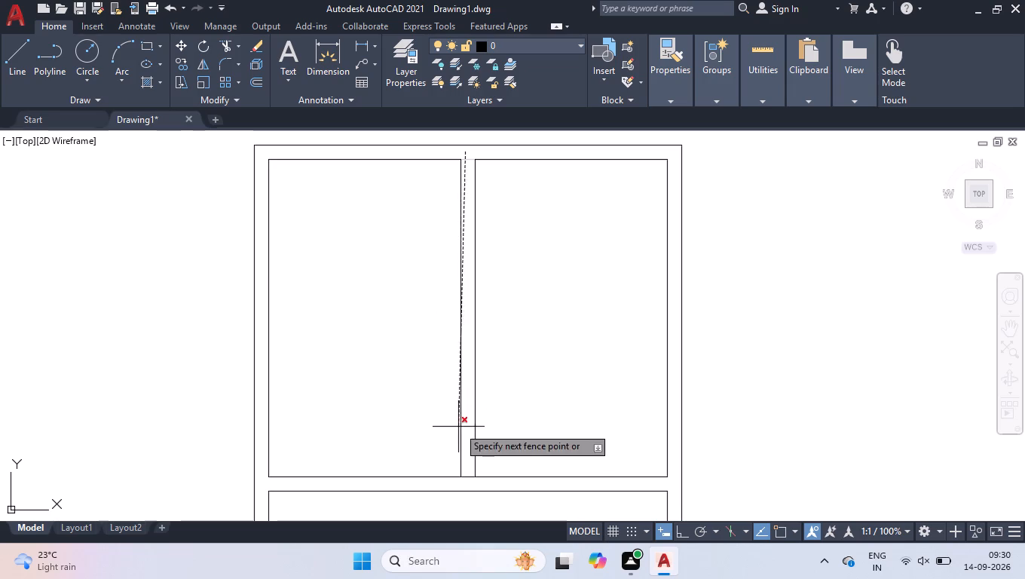
pyautogui.click(470, 484)
pyautogui.press('space')
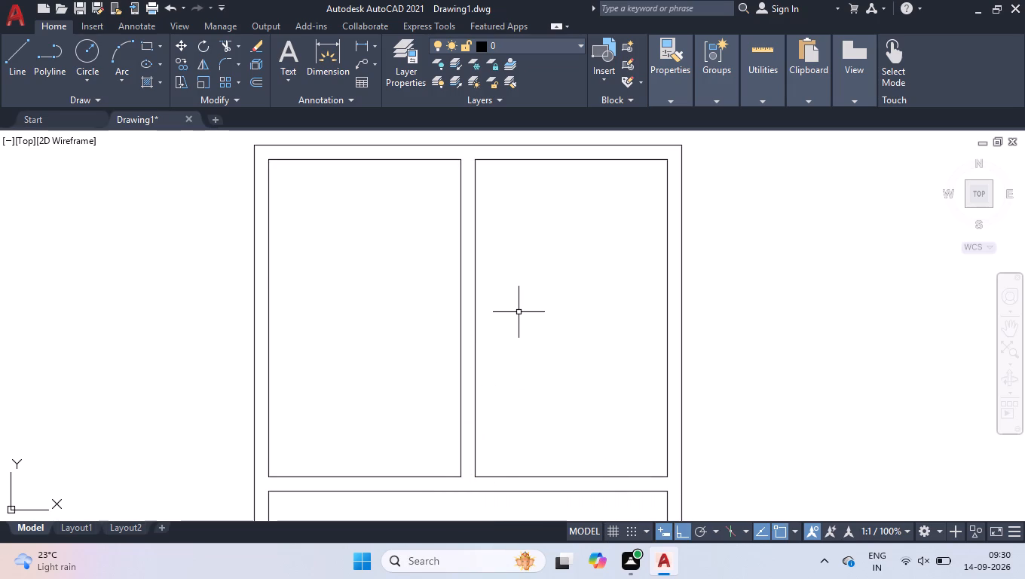
# Offset the upper-right room's top inner wall line 11" downward into the room.
pyautogui.write('off')
pyautogui.press('Return')
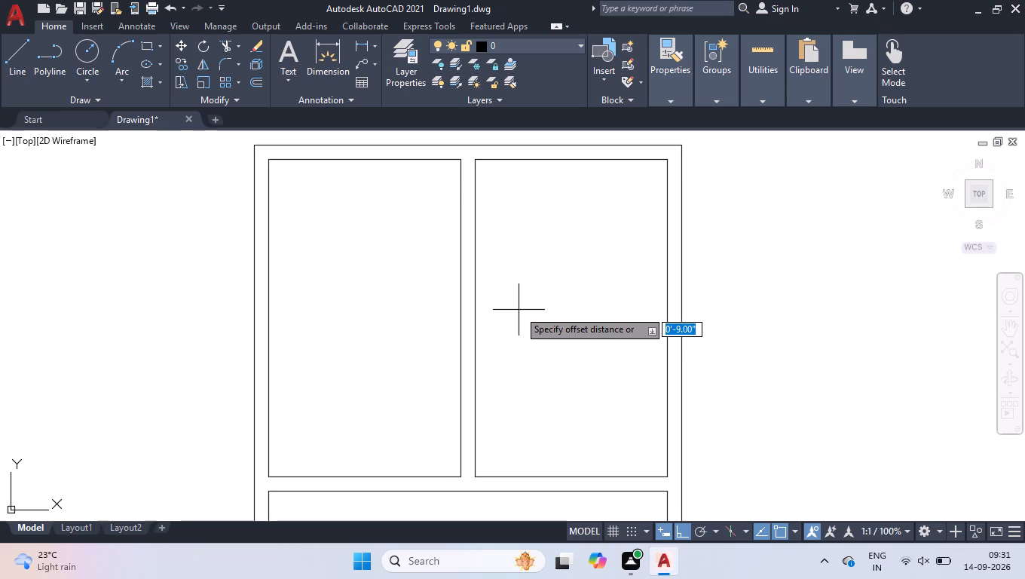
pyautogui.write('11')
pyautogui.press('Return')
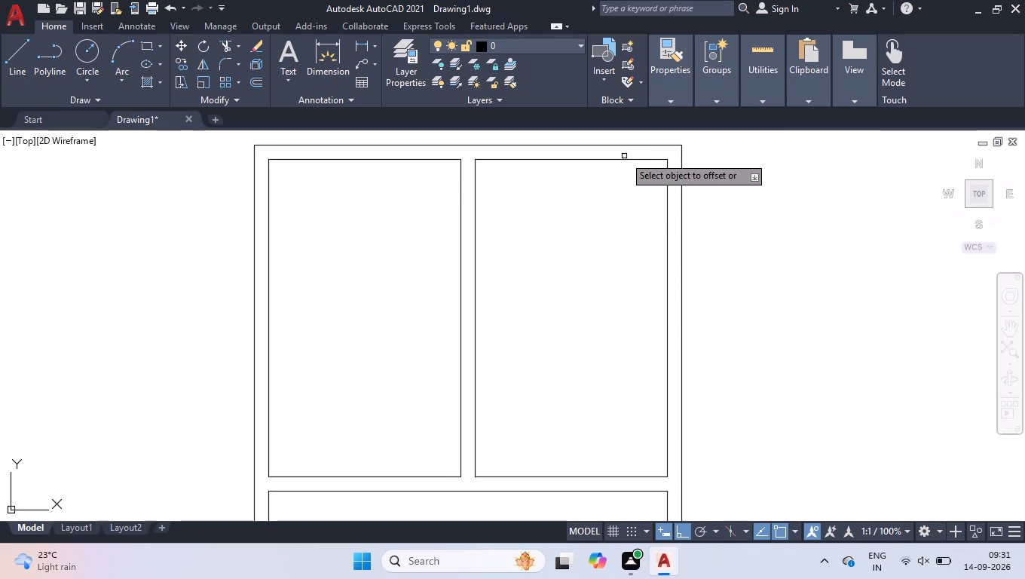
pyautogui.click(624, 159)
pyautogui.click(620, 270)
pyautogui.press('space')
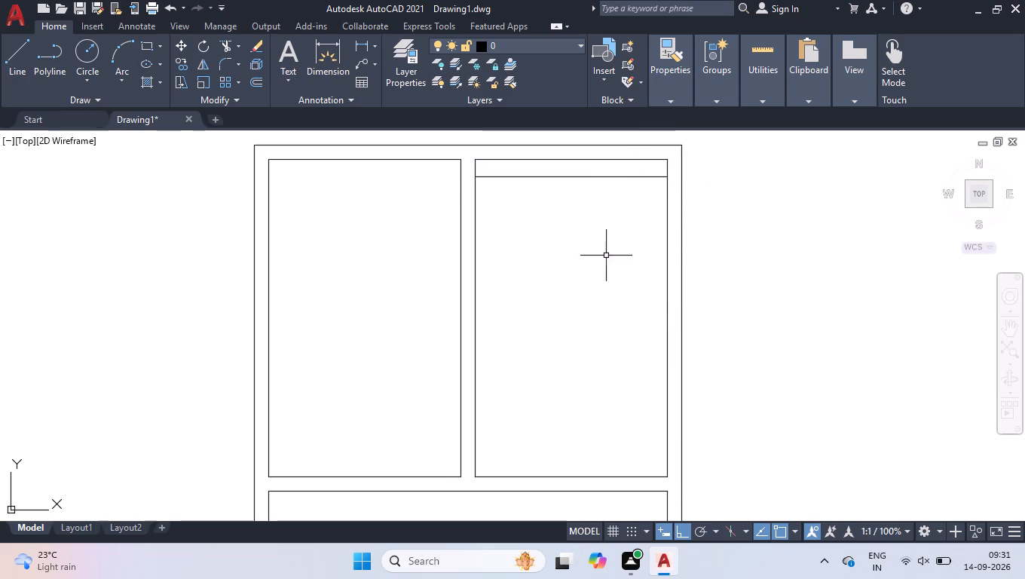
# Move the new horizontal line in the upper-right room 9'2" downward.
pyautogui.click(564, 178)
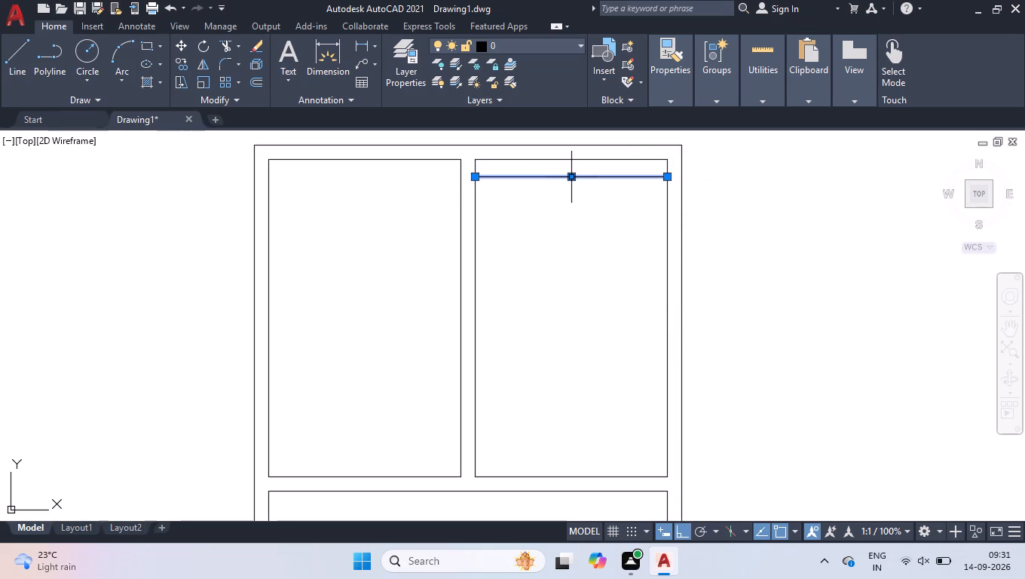
pyautogui.click(571, 173)
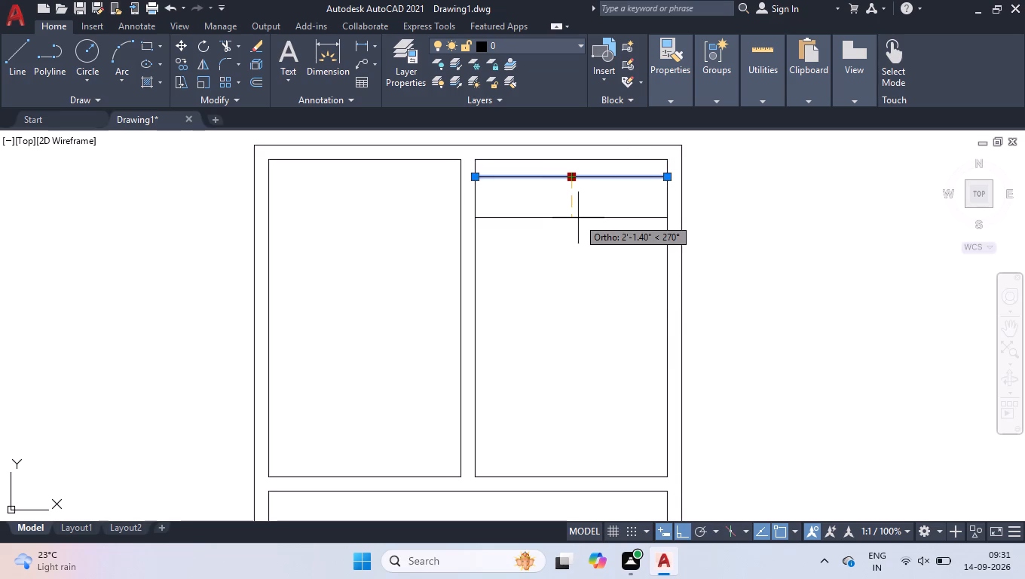
pyautogui.write("9'2")
pyautogui.press('Return')
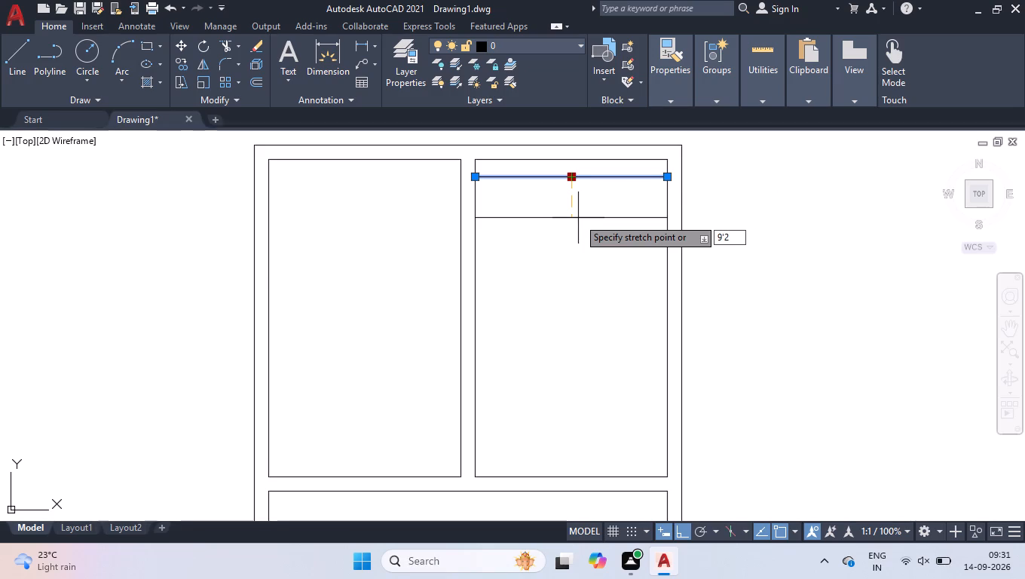
# Measure the upper-right room's width and its depth down to the new horizontal line.
pyautogui.click(743, 122)
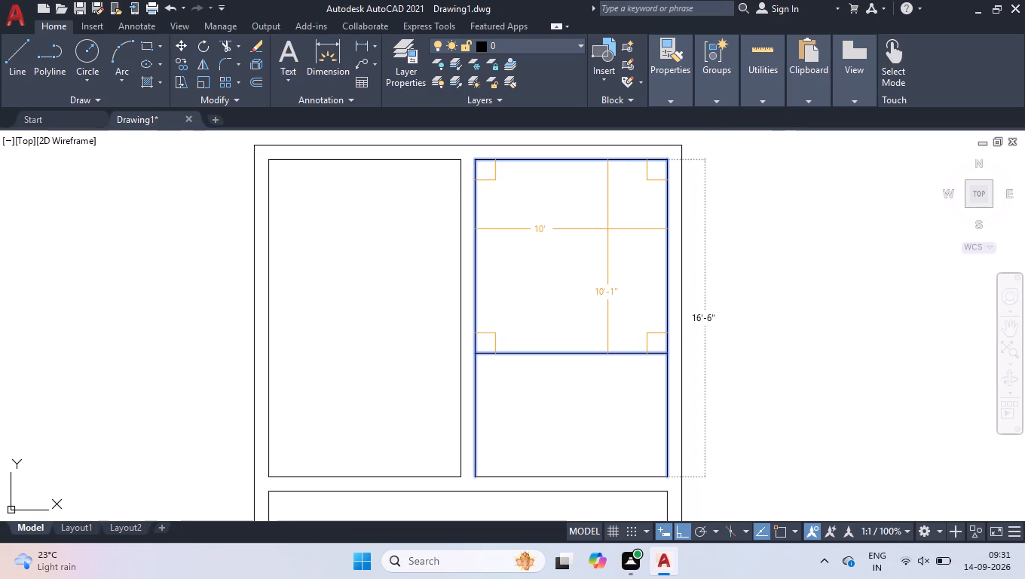
pyautogui.press('space')
# Move the horizontal line in the upper-right room 1" upward.
pyautogui.click(593, 366)
pyautogui.click(583, 329)
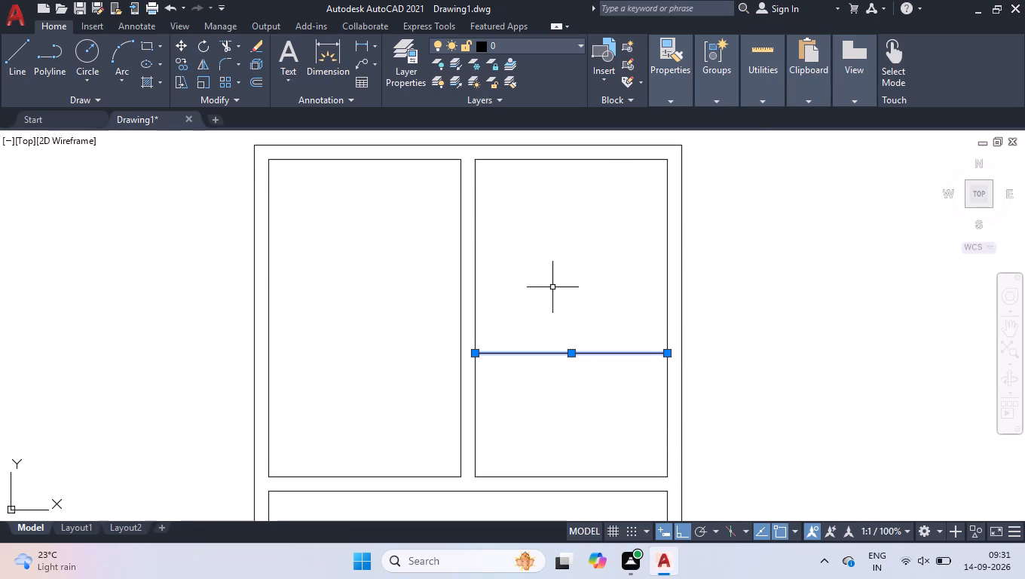
pyautogui.scroll(1, 549, 280)
pyautogui.click(580, 399)
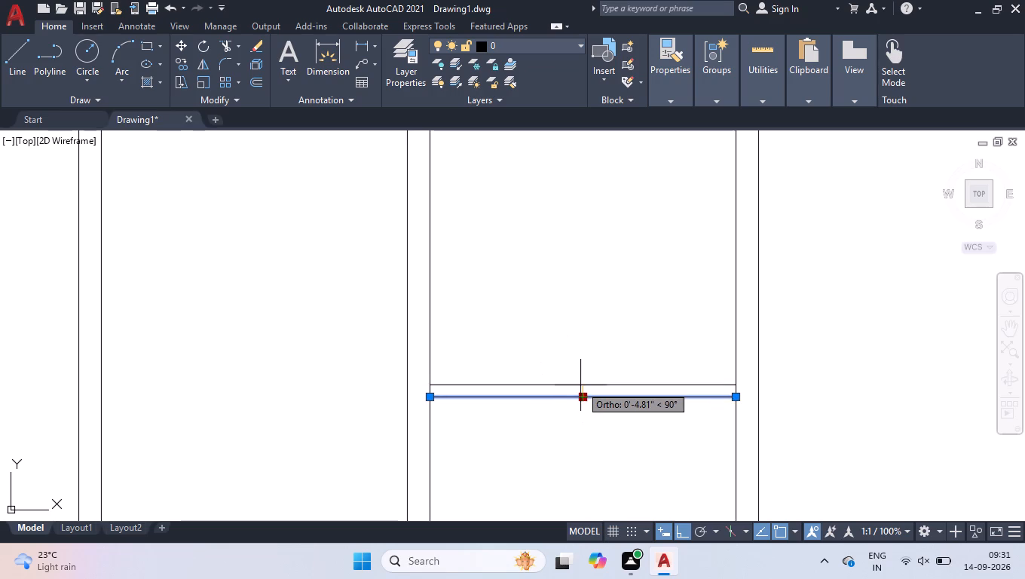
pyautogui.press('1')
pyautogui.press('Return')
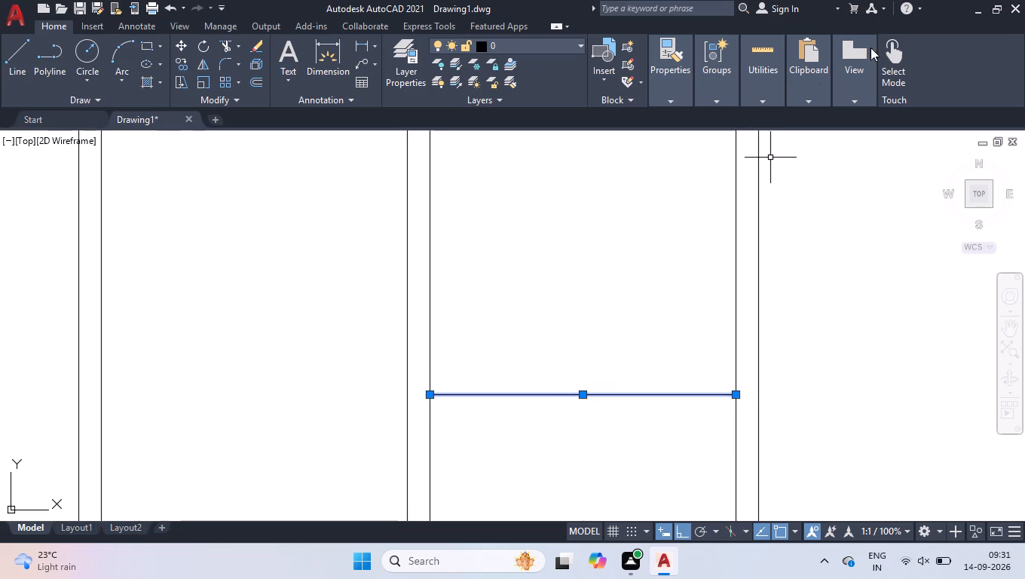
# Measure the upper-right room's depth down to the adjusted horizontal line.
pyautogui.click(748, 123)
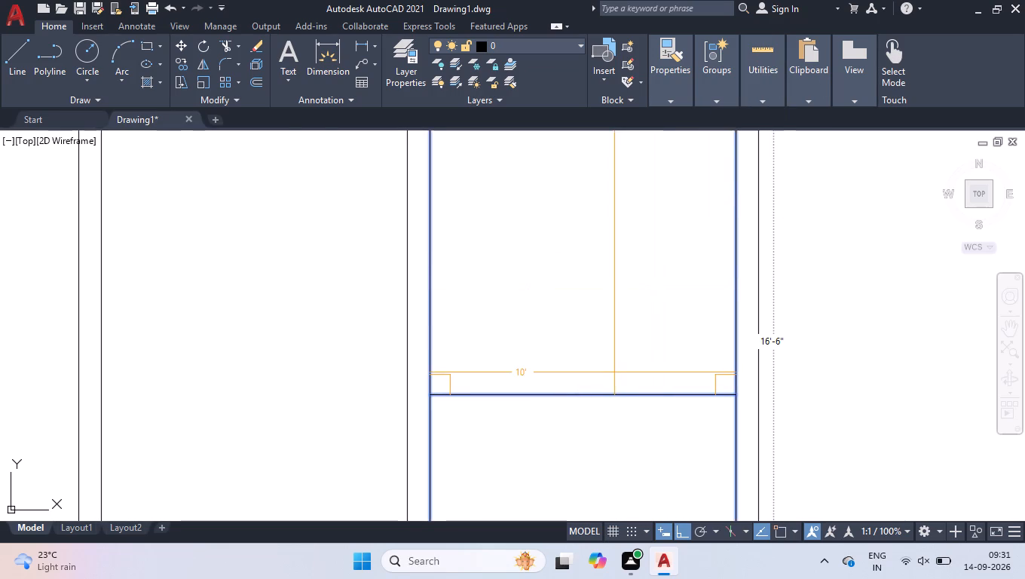
pyautogui.scroll(2, 614, 372)
pyautogui.scroll(-4, 614, 372)
pyautogui.scroll(2, 625, 317)
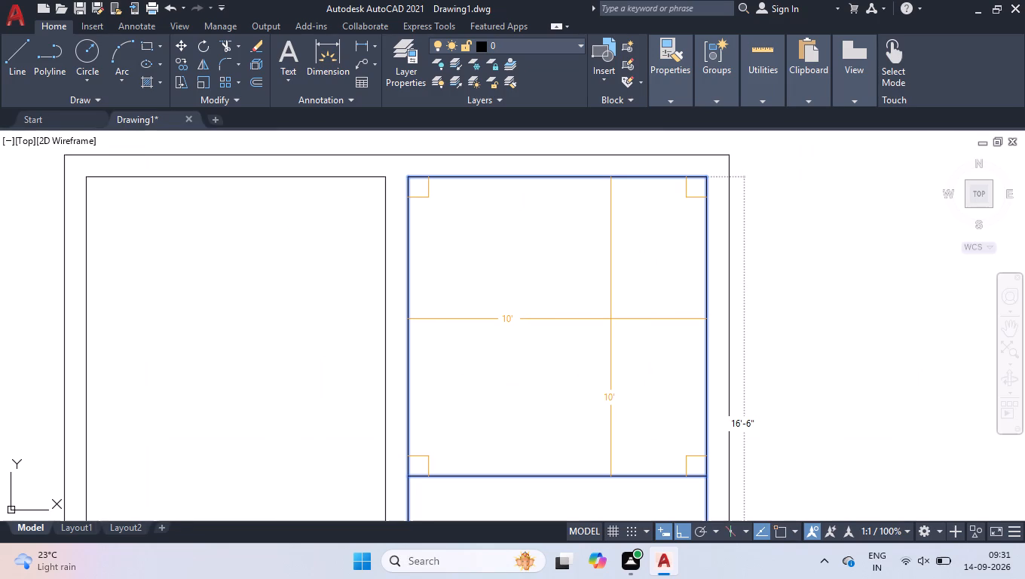
pyautogui.press('space')
# Move the horizontal line in the upper-right room 1' downward.
pyautogui.scroll(-2, 576, 369)
pyautogui.scroll(2, 577, 483)
pyautogui.click(579, 385)
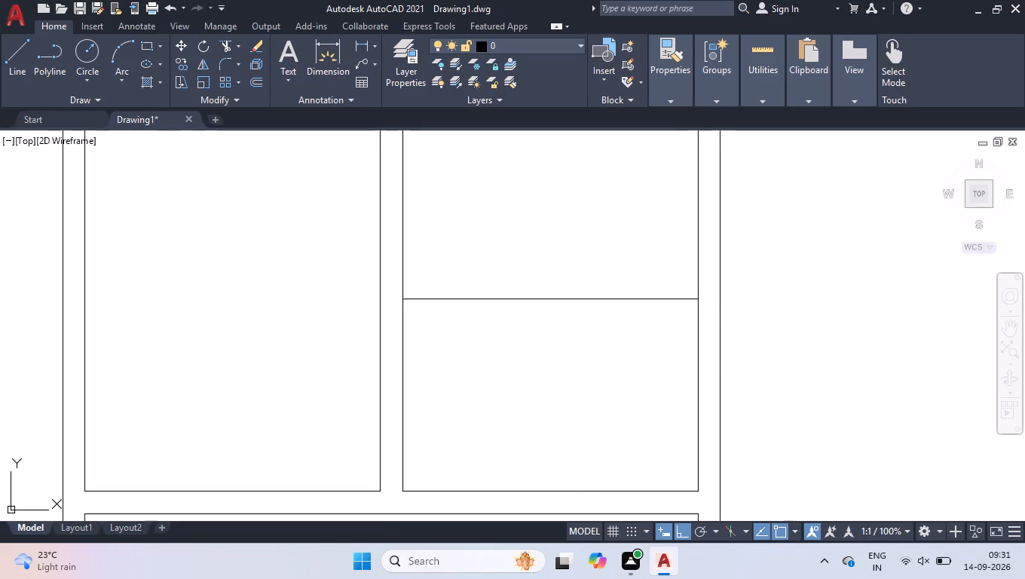
pyautogui.click(533, 259)
pyautogui.click(552, 302)
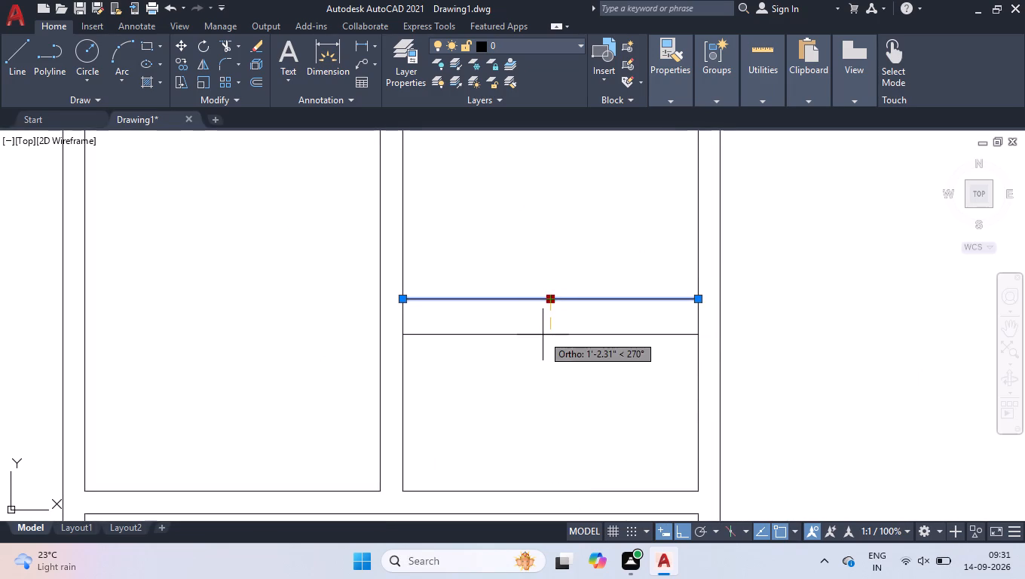
pyautogui.write("1'")
pyautogui.press('Return')
# Measure the space between the horizontal line and the cross wall in the upper-right room.
pyautogui.scroll(-2, 545, 341)
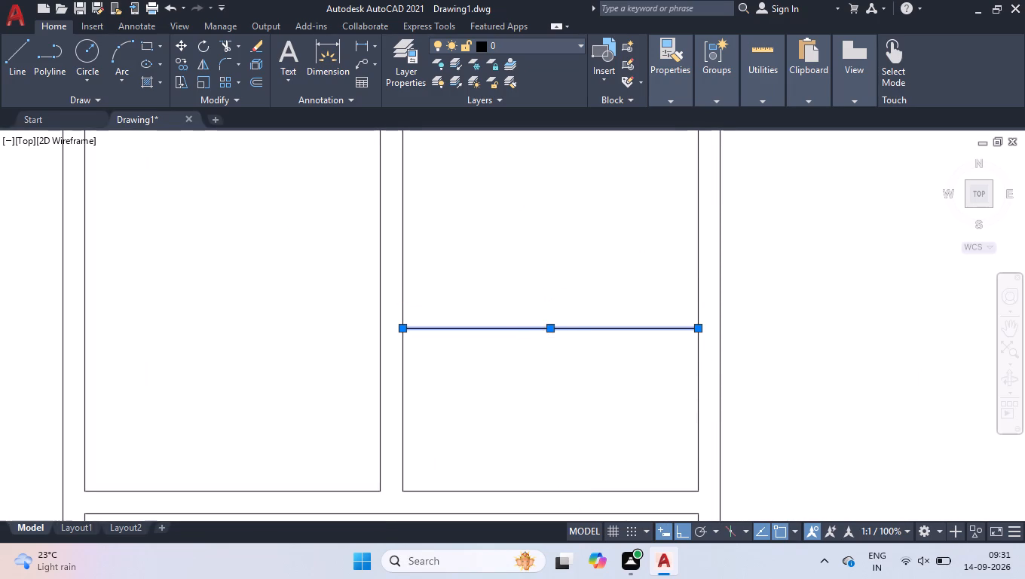
pyautogui.click(737, 122)
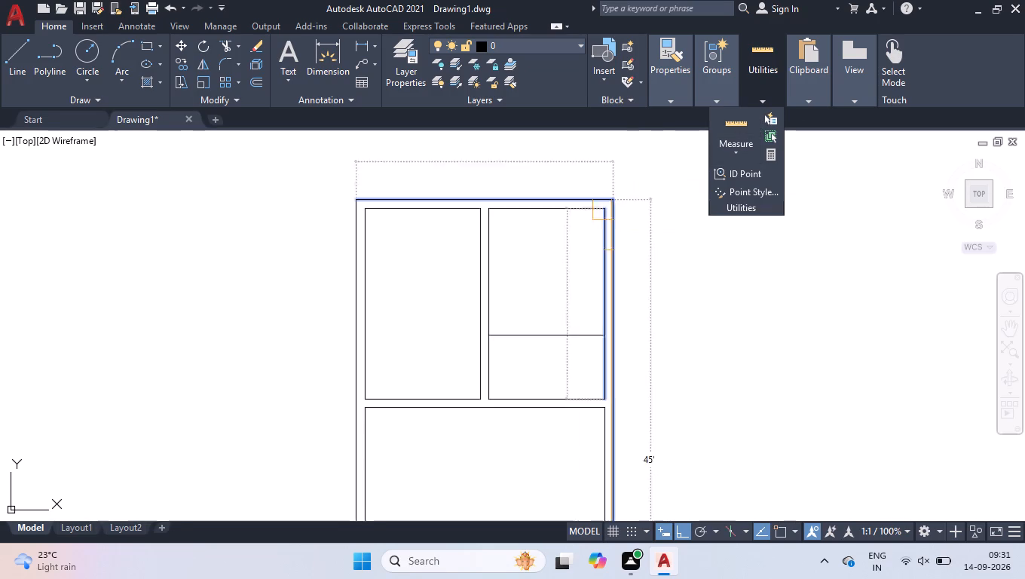
pyautogui.press('space')
pyautogui.scroll(2, 538, 368)
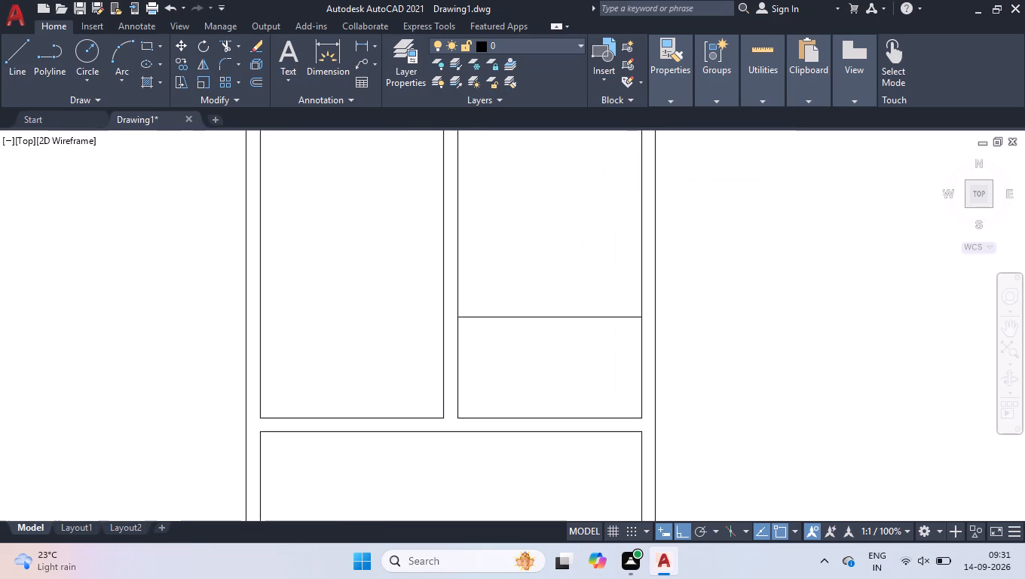
pyautogui.scroll(2, 538, 368)
pyautogui.scroll(-1, 552, 311)
pyautogui.press('space')
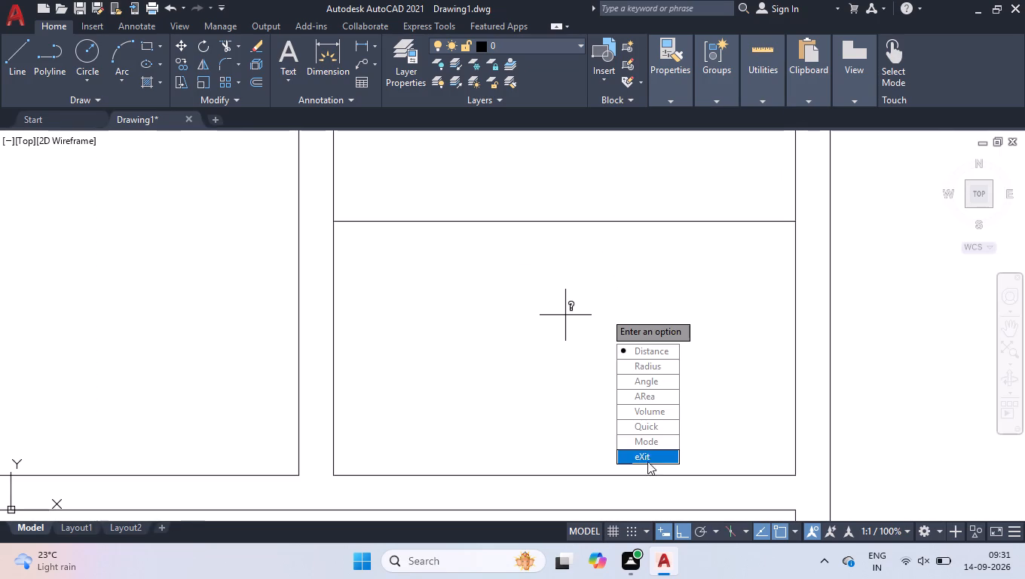
pyautogui.moveTo(650, 425); pyautogui.dragTo(604, 312)
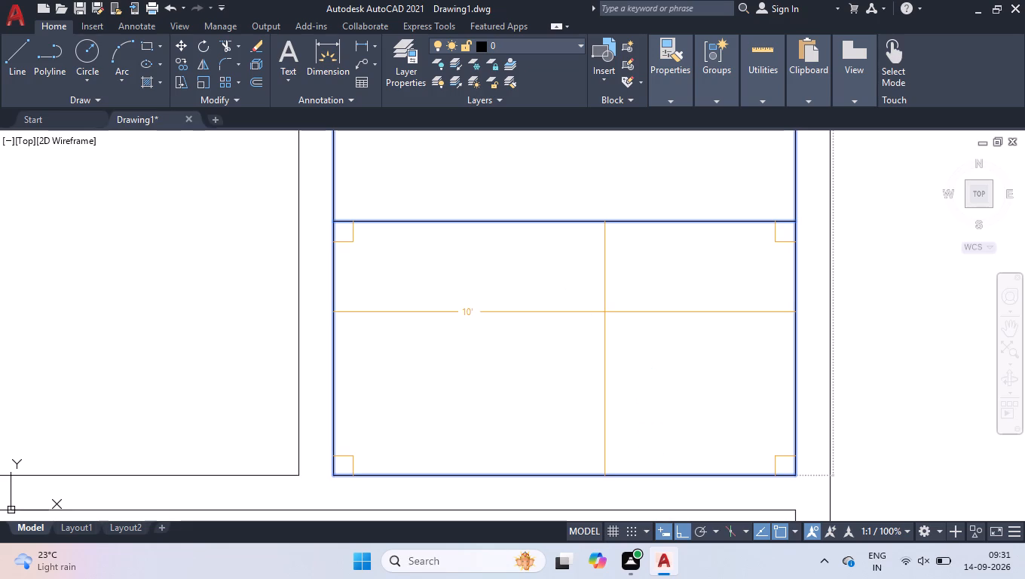
pyautogui.press('space')
# Offset the upper-right room's horizontal line 4.5" downward to give the partition its thickness.
pyautogui.write('off')
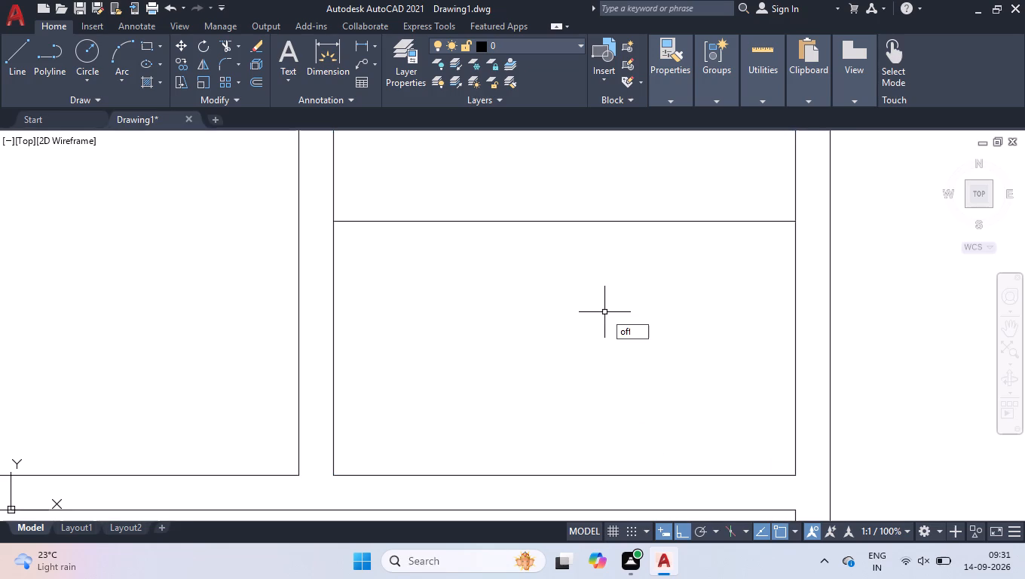
pyautogui.press('Return')
pyautogui.write('4.5')
pyautogui.press('Return')
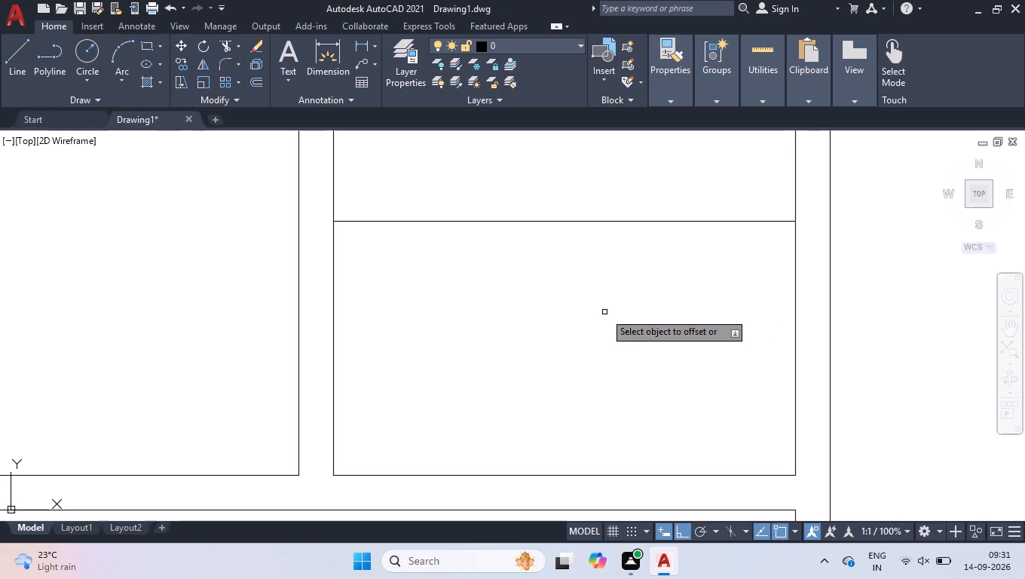
pyautogui.click(604, 222)
pyautogui.click(612, 281)
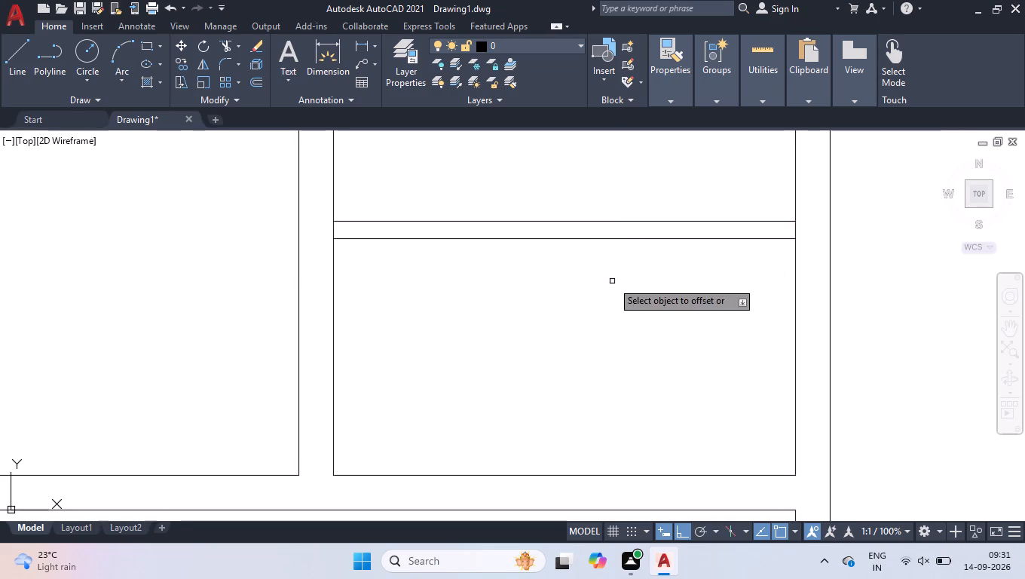
pyautogui.press('space')
# Trim the vertical wall lines between the two horizontal partition lines on the plan's upper-right side.
pyautogui.write('tr')
pyautogui.press('Return')
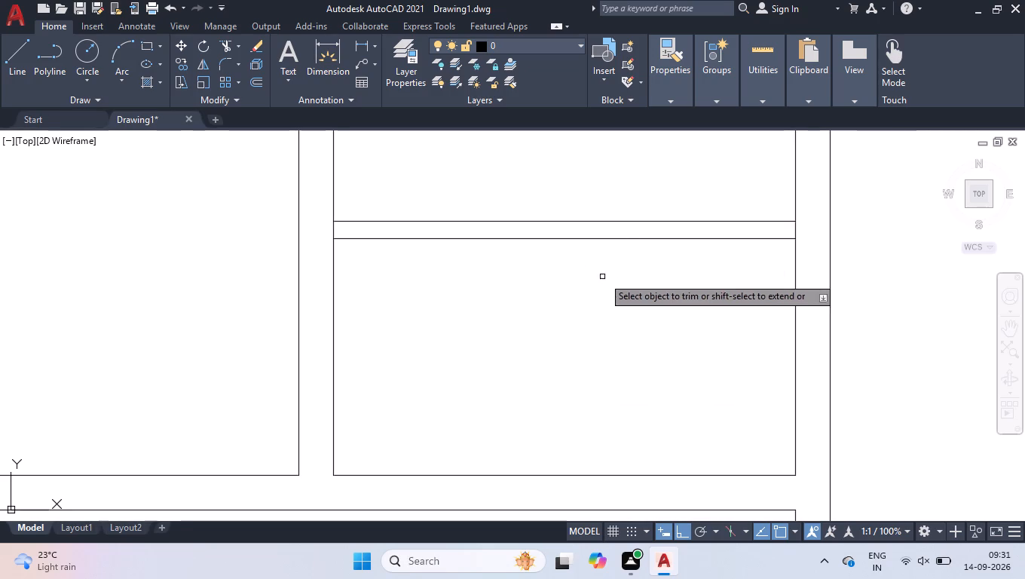
pyautogui.click(800, 233)
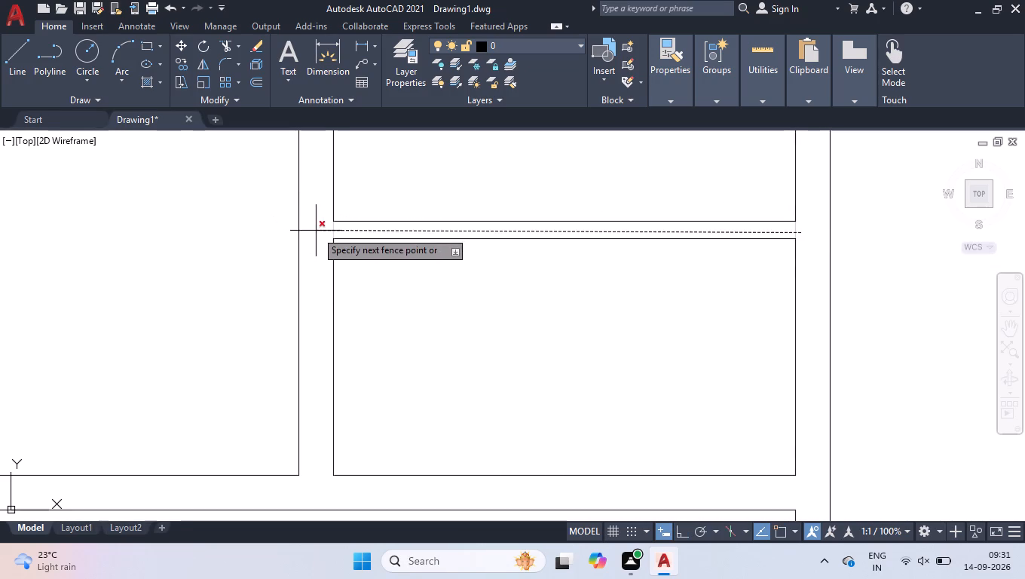
pyautogui.click(316, 231)
pyautogui.press('space')
# Offset the east inner wall line of the room below the partition 5'8" inward to divide the room.
pyautogui.write('off')
pyautogui.press('Return')
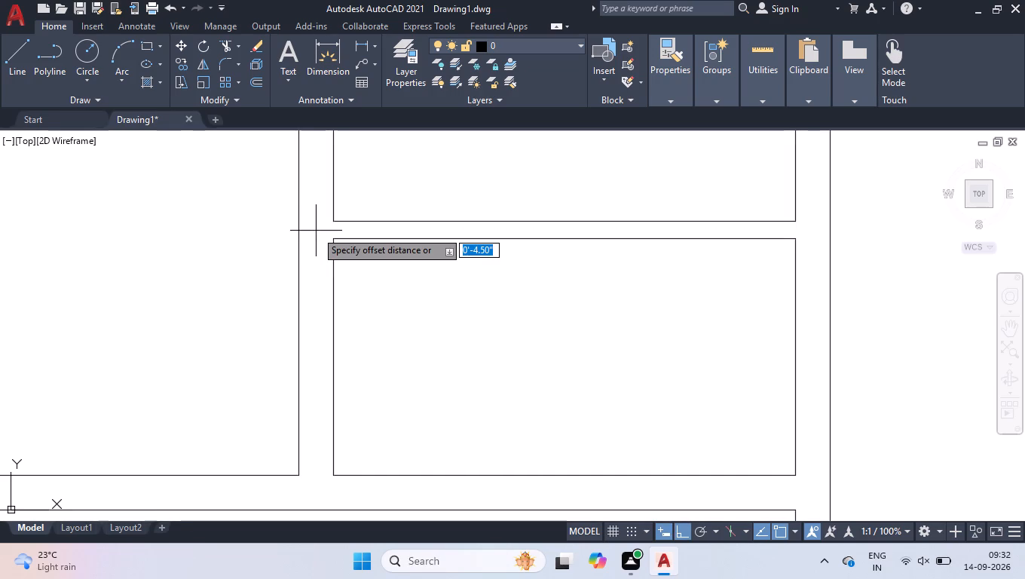
pyautogui.write("5'")
pyautogui.press('8')
pyautogui.press('Return')
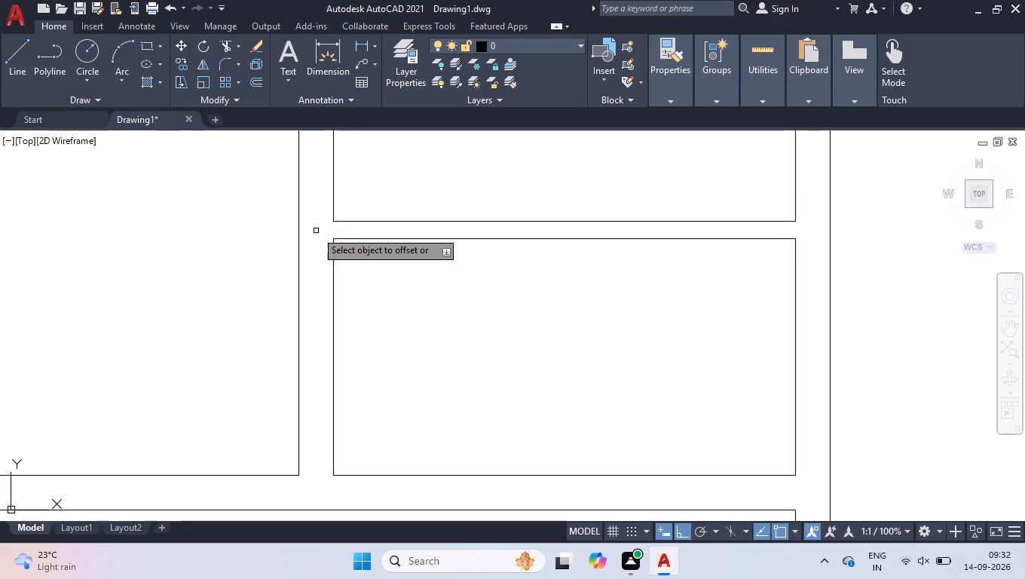
pyautogui.click(796, 317)
pyautogui.click(638, 341)
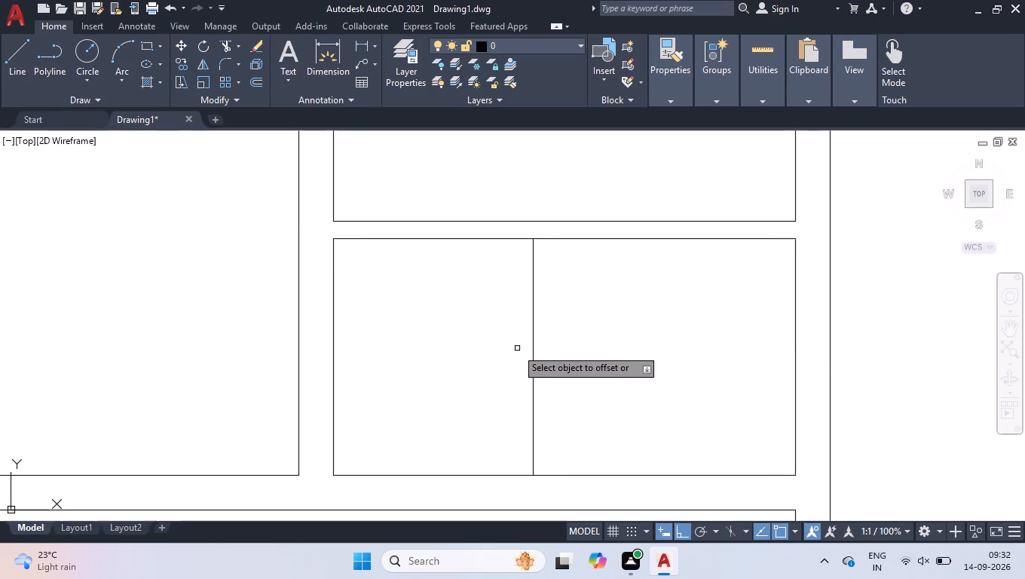
# Offset the new vertical dividing line 9" to the west to give the dividing wall its thickness.
pyautogui.click(533, 342)
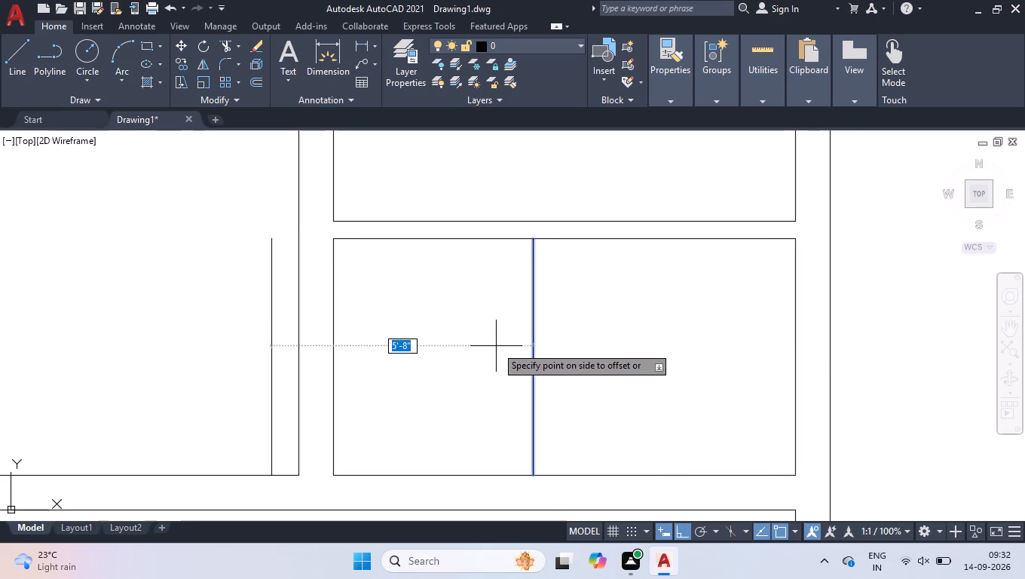
pyautogui.press('9')
pyautogui.press('Return')
pyautogui.press('Return')
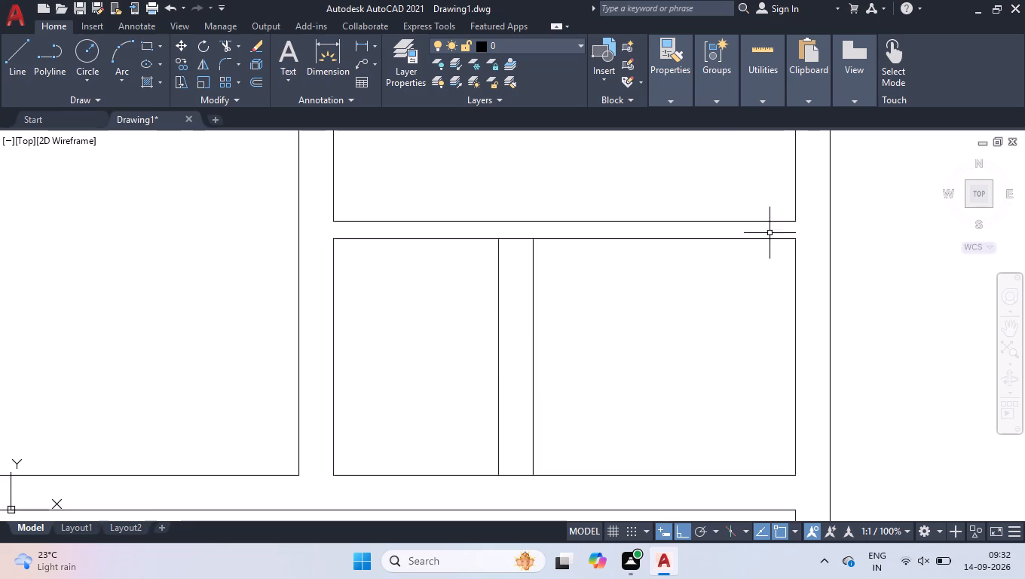
# Measure the width and depth of the compartment east of the new dividing wall.
pyautogui.click(750, 124)
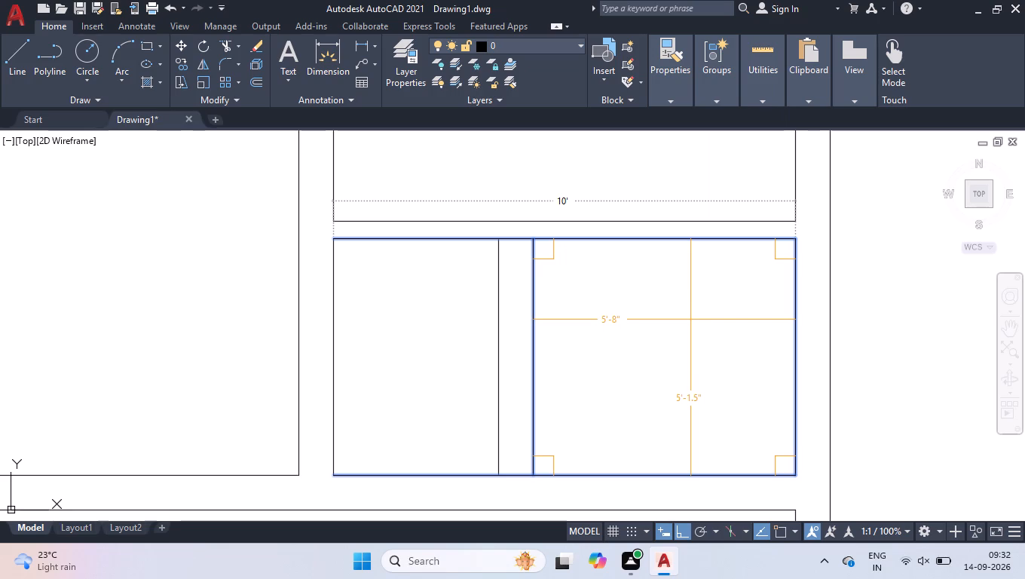
pyautogui.press('space')
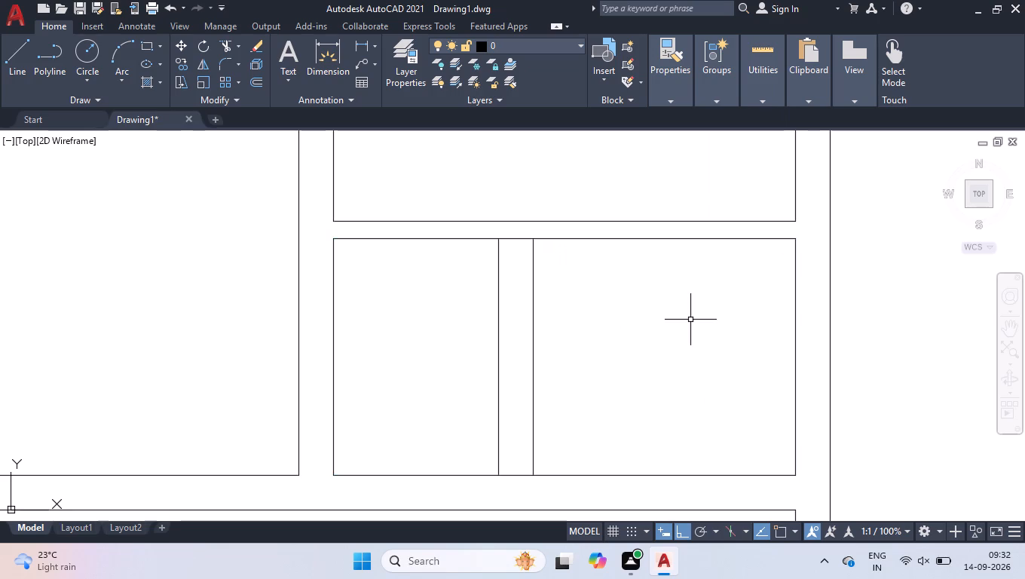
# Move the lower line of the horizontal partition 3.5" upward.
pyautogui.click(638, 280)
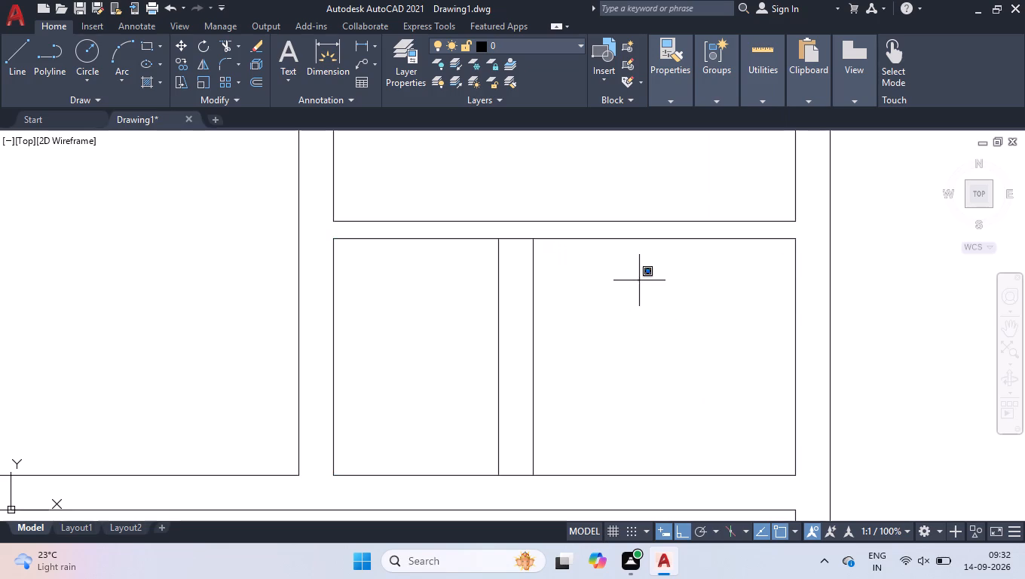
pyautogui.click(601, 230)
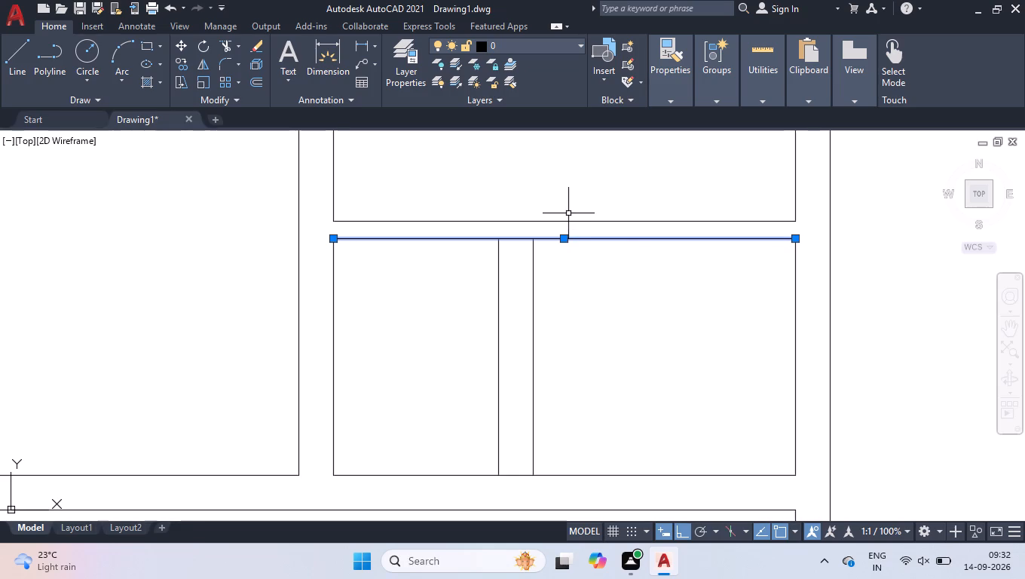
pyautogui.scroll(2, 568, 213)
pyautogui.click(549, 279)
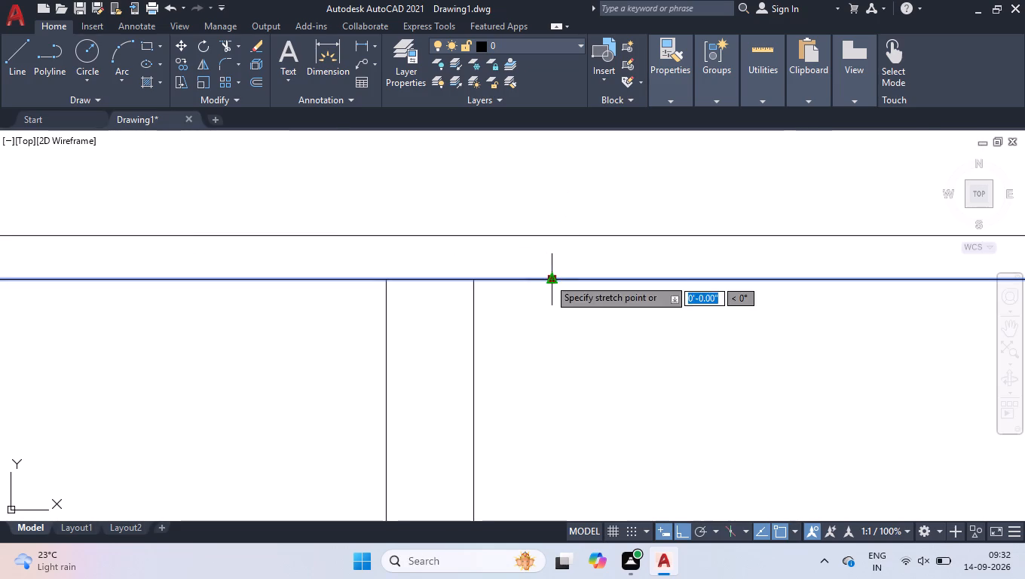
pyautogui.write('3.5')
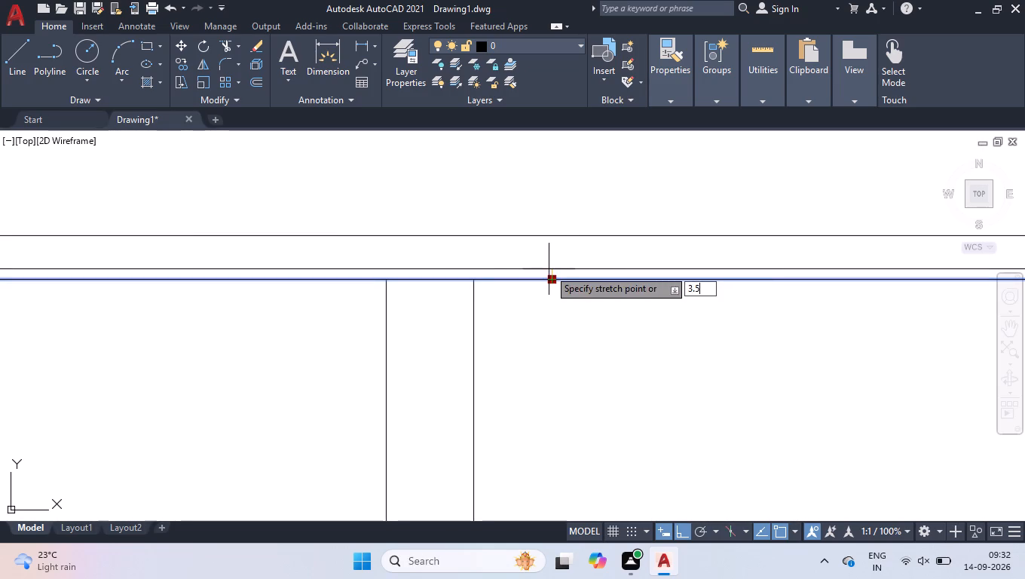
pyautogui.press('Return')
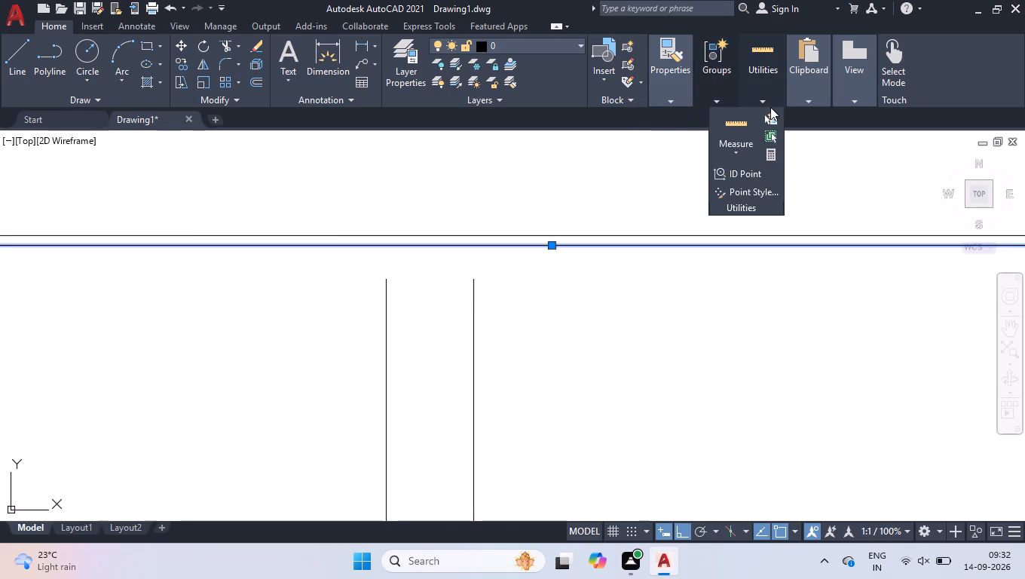
# Measure the east compartment's depth up to the moved partition line.
pyautogui.click(741, 121)
pyautogui.scroll(-3, 589, 515)
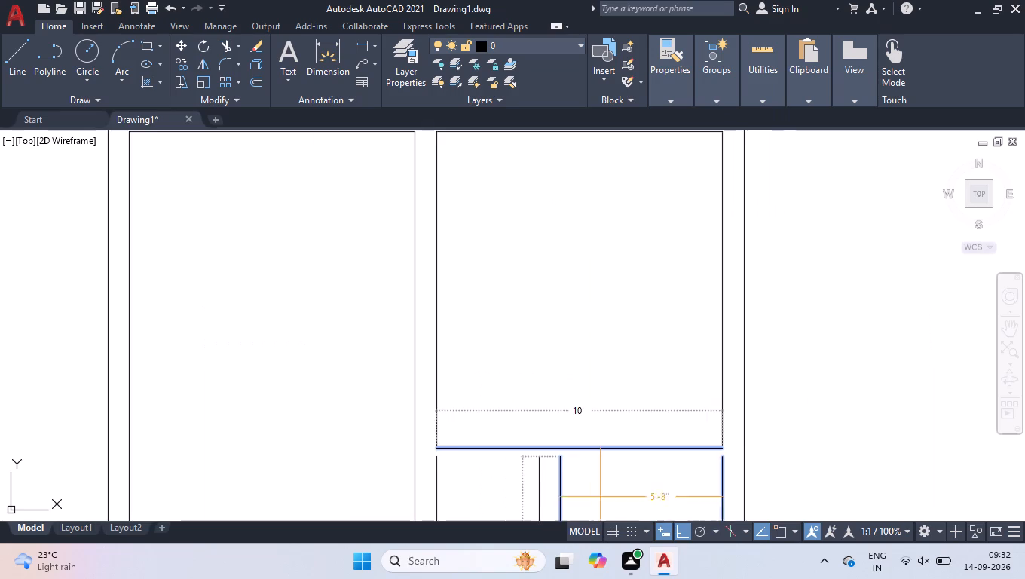
pyautogui.scroll(-3, 601, 415)
pyautogui.scroll(4, 599, 453)
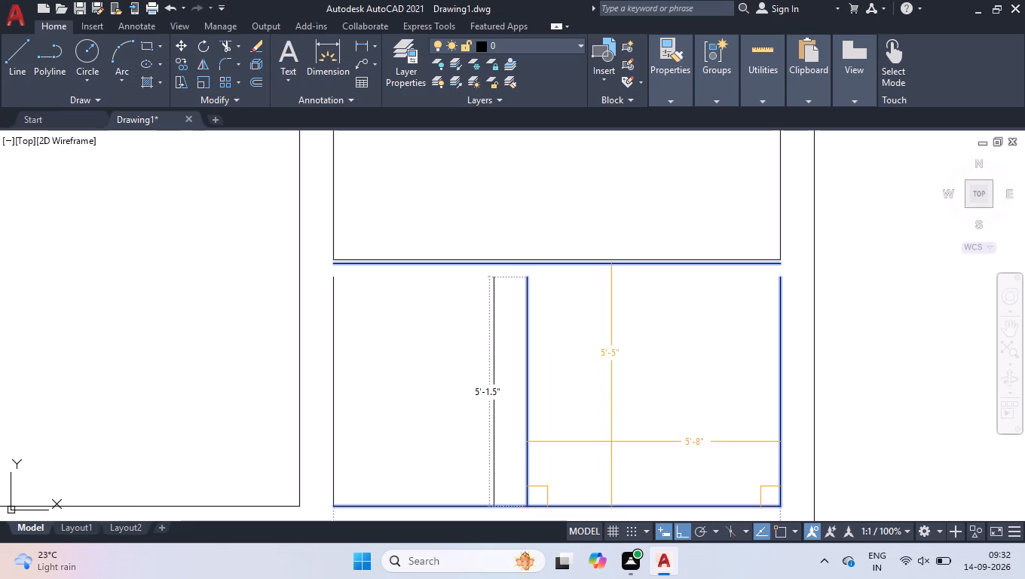
pyautogui.press('space')
# Offset the bottom line of the divided room 4'7" upward to form its new upper edge.
pyautogui.write('off')
pyautogui.press('Return')
pyautogui.write("4'")
pyautogui.press('7')
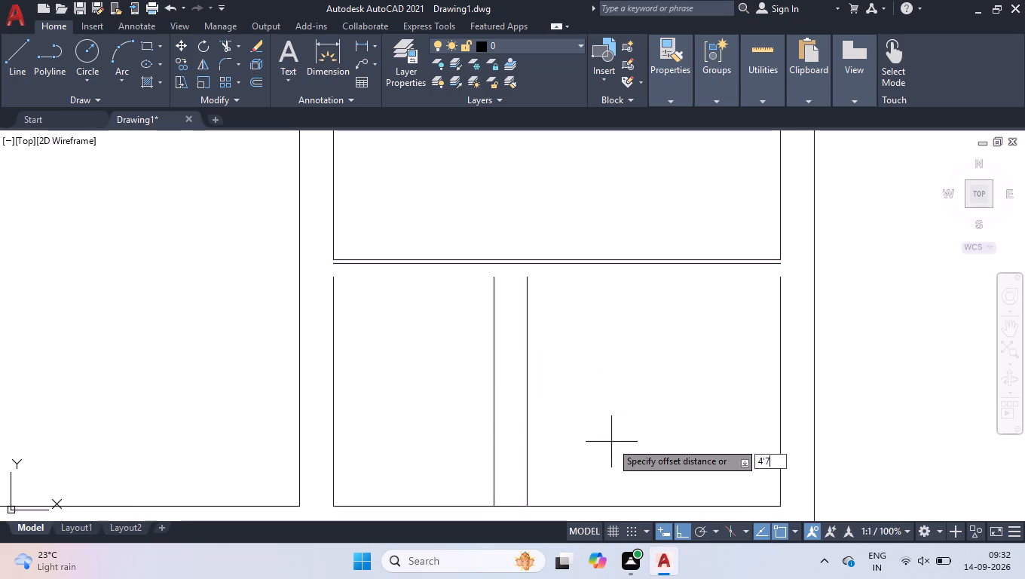
pyautogui.press('Return')
pyautogui.moveTo(623, 506); pyautogui.dragTo(624, 498)
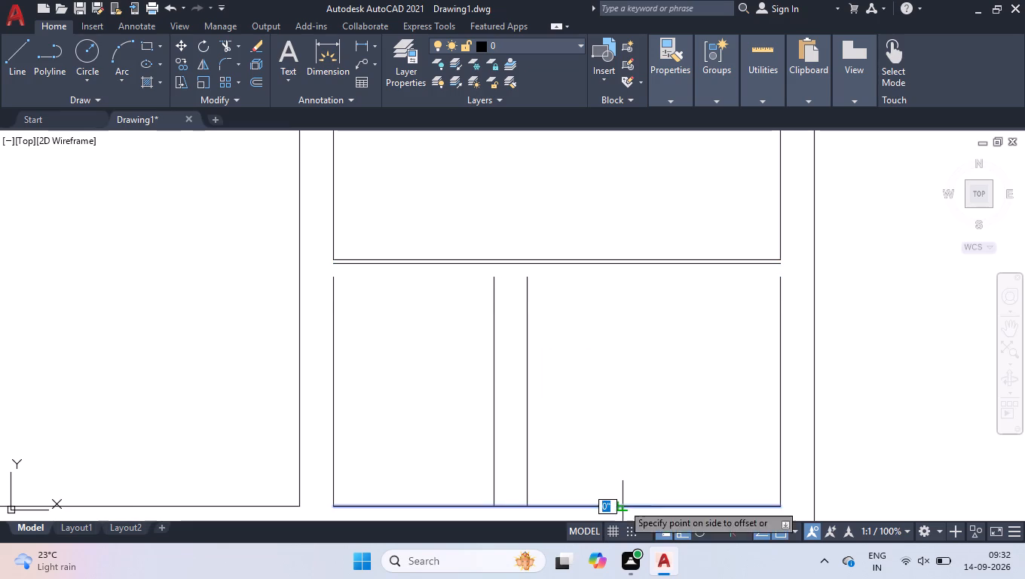
pyautogui.moveTo(624, 498); pyautogui.dragTo(625, 490)
pyautogui.click(624, 394)
pyautogui.press('space')
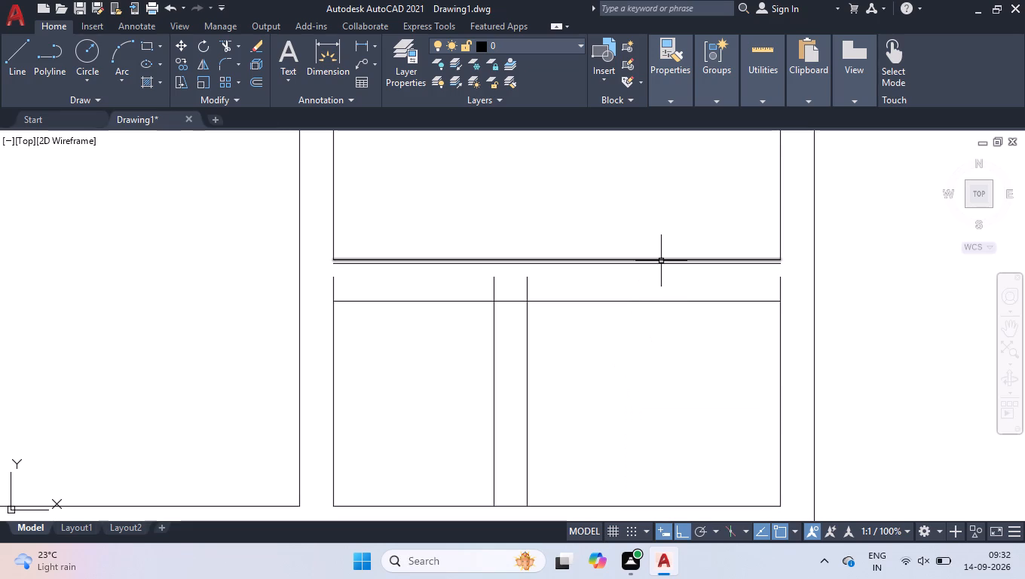
# Delete the moved partition line just below the upper-right room's bottom edge.
pyautogui.click(660, 265)
pyautogui.press('Delete')
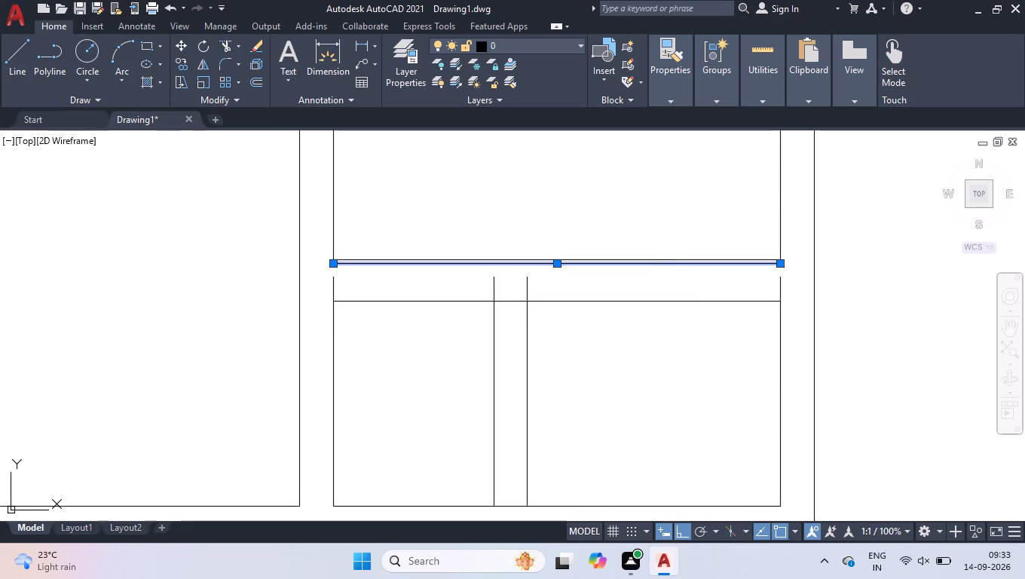
# Measure the spacing around the upper-right room and the compartments below it.
pyautogui.click(744, 117)
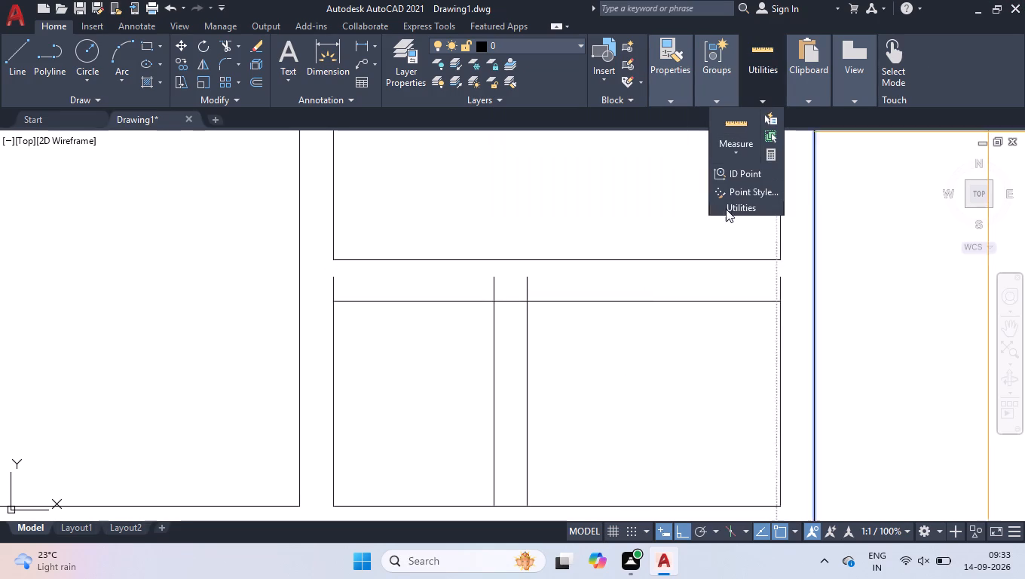
pyautogui.press('space')
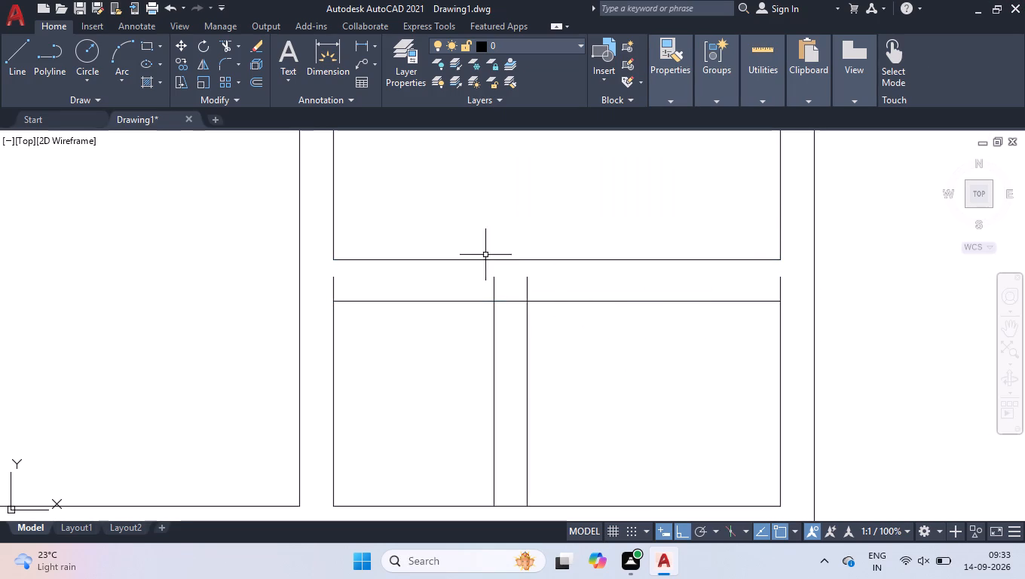
# Trim the vertical stubs above the new upper edge and the horizontal segments inside the dividing wall, leaving two separate small rooms.
pyautogui.press('t')
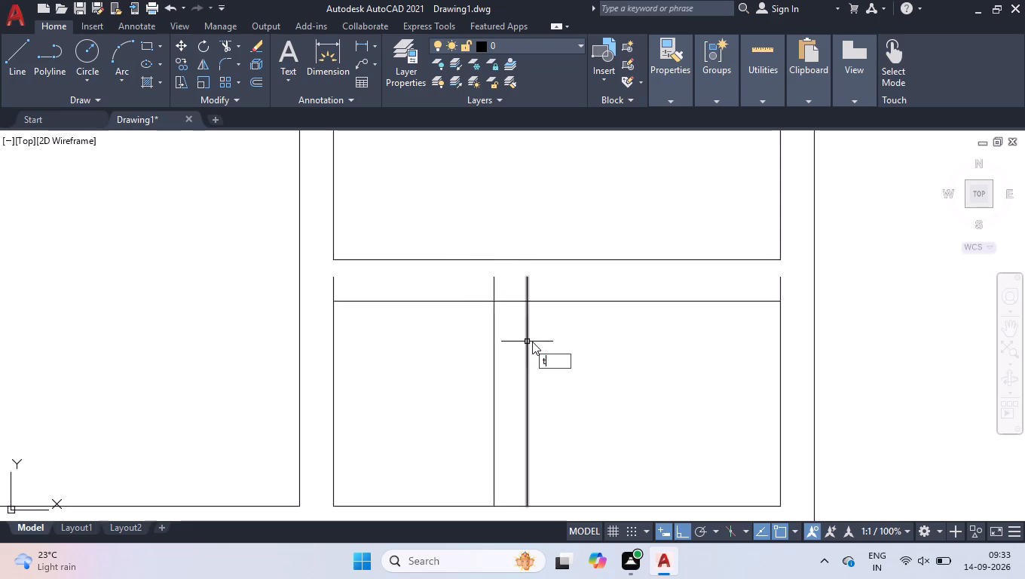
pyautogui.press('r')
pyautogui.press('space')
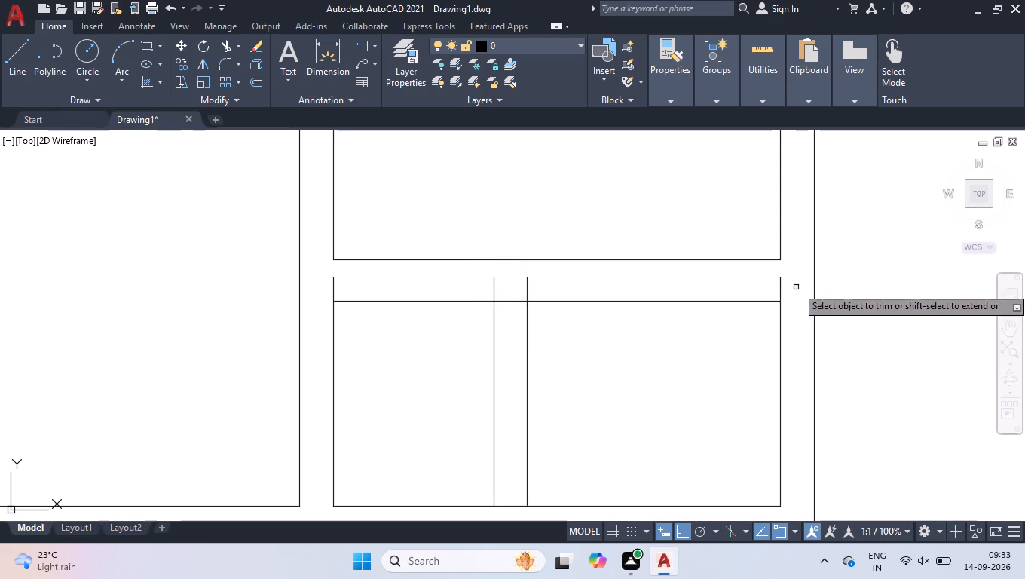
pyautogui.click(797, 286)
pyautogui.click(317, 293)
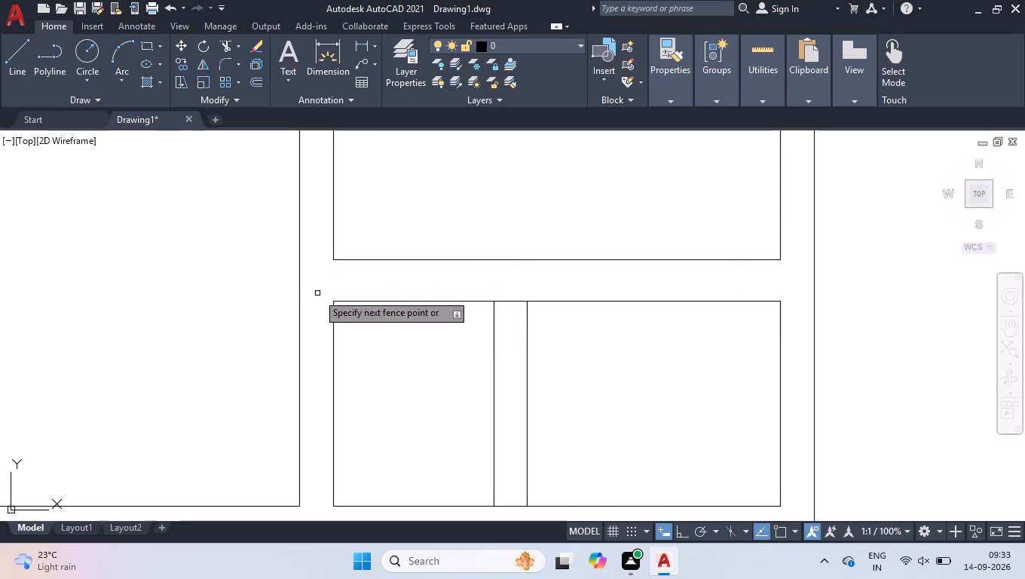
pyautogui.moveTo(512, 287); pyautogui.dragTo(511, 299)
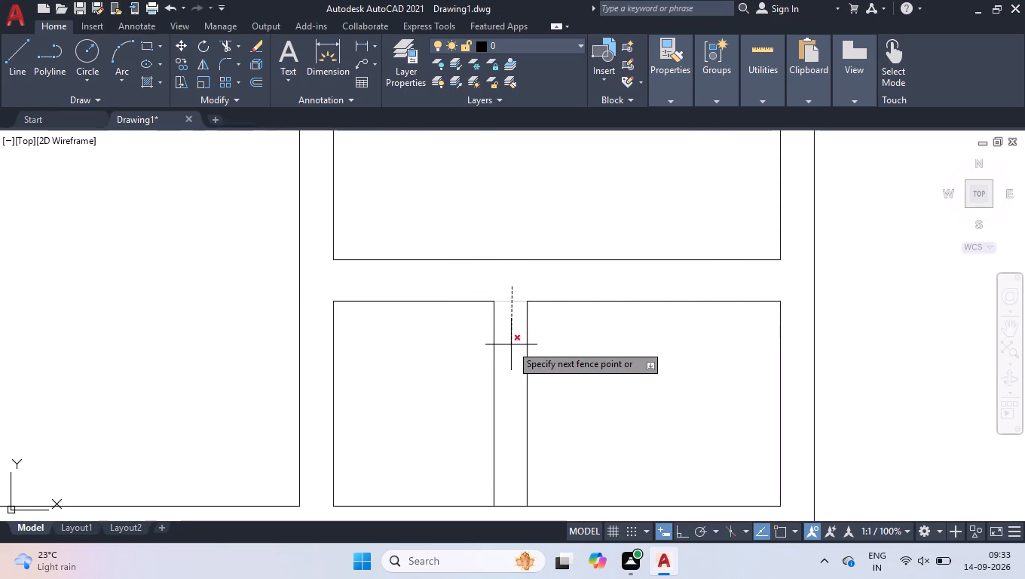
pyautogui.scroll(-1, 511, 345)
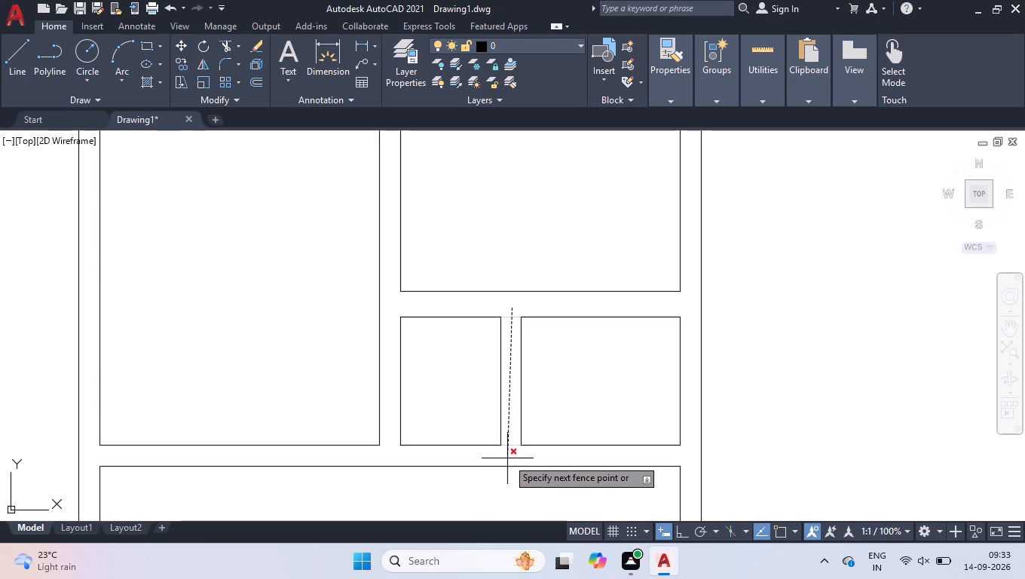
pyautogui.click(507, 458)
pyautogui.press('space')
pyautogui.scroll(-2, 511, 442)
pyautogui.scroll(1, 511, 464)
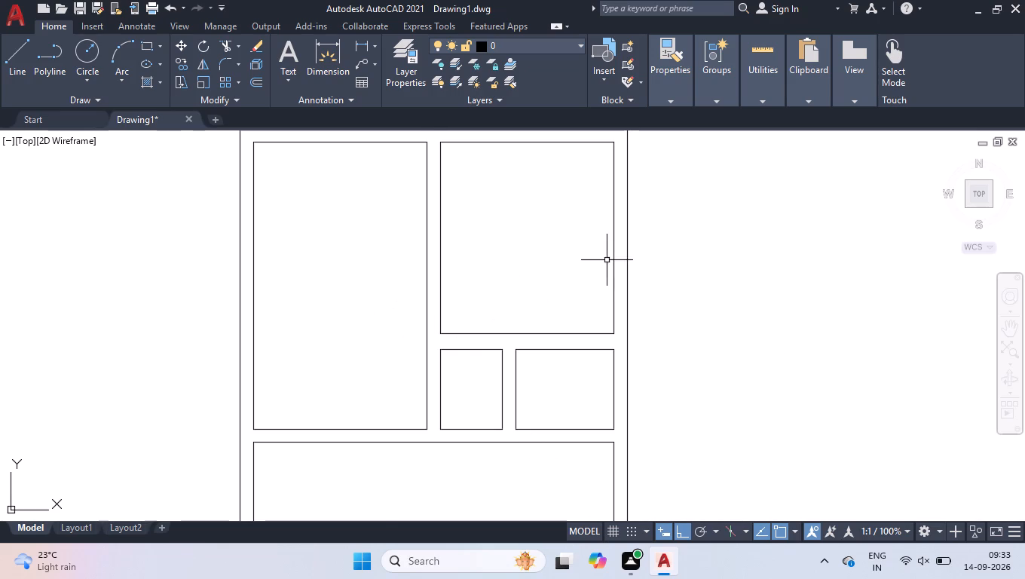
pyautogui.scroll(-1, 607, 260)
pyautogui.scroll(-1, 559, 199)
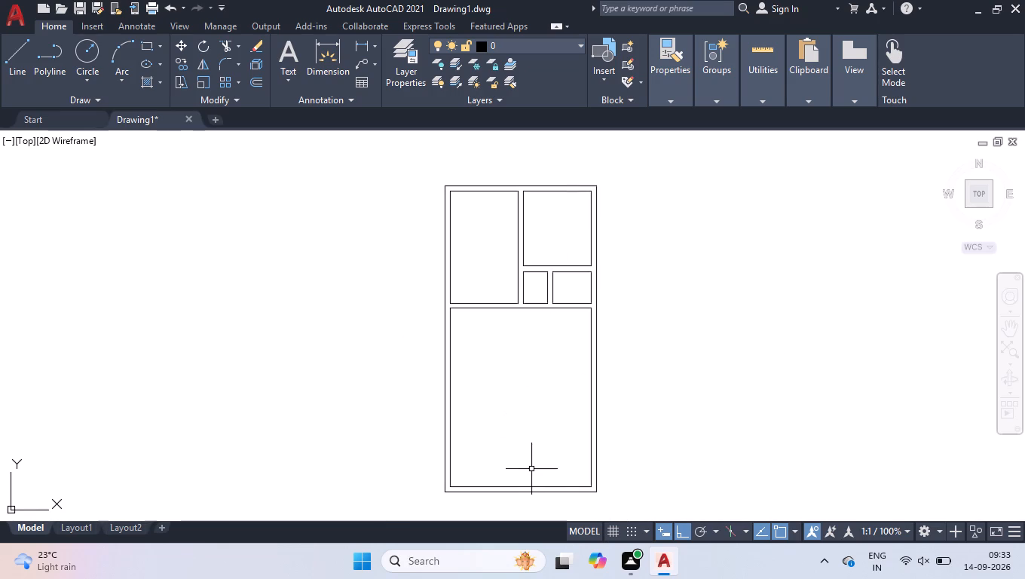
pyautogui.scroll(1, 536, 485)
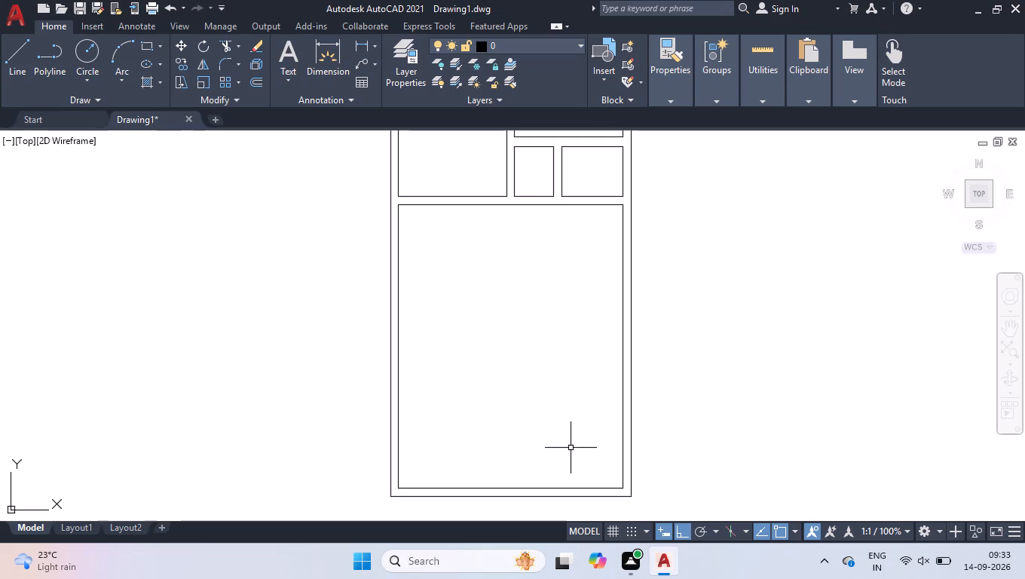
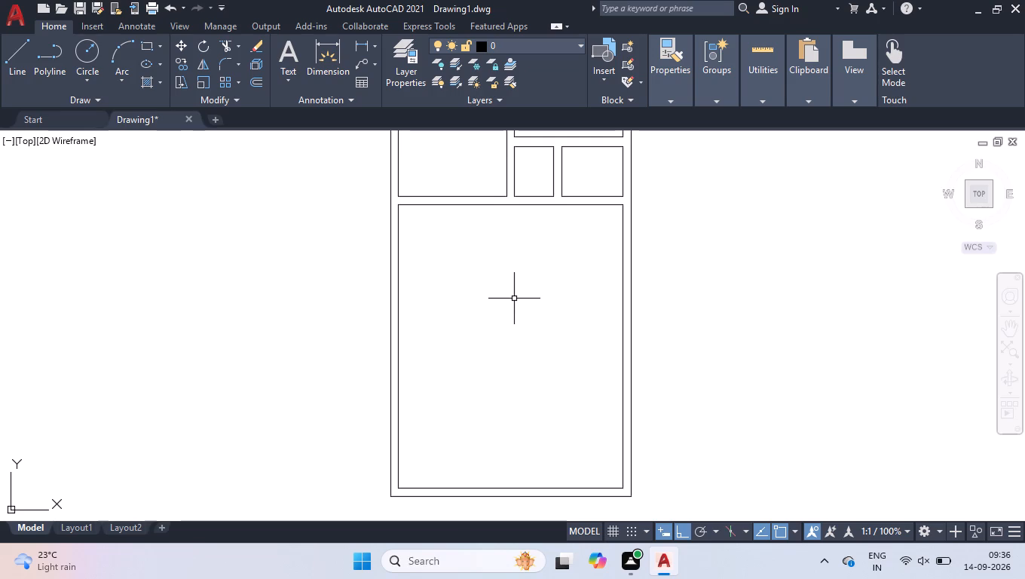
# Offset the inner left wall line of the large lower room 14'3" to the right.
pyautogui.write('off')
pyautogui.press('Return')
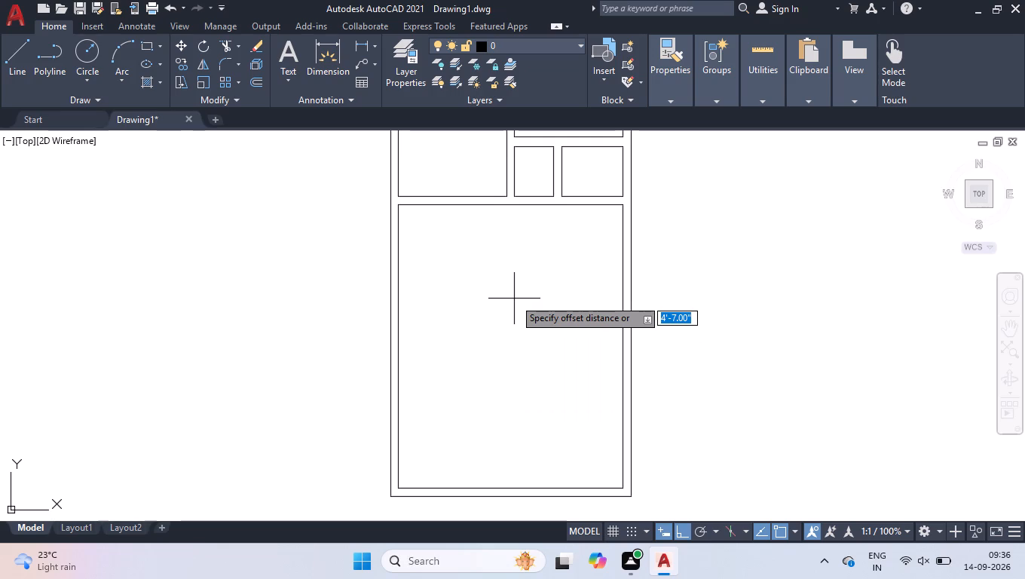
pyautogui.press('1')
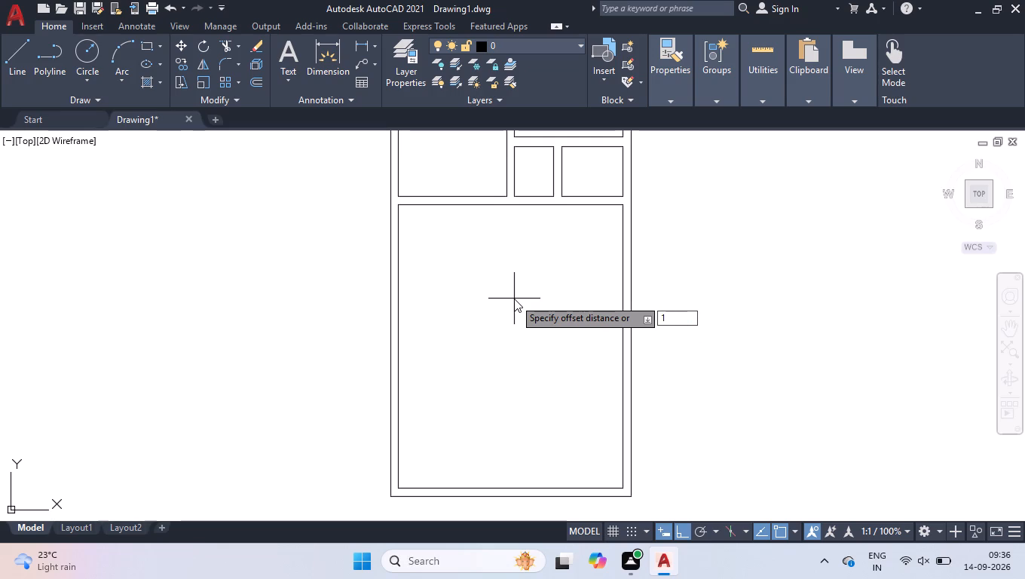
pyautogui.write("4'3")
pyautogui.press('Return')
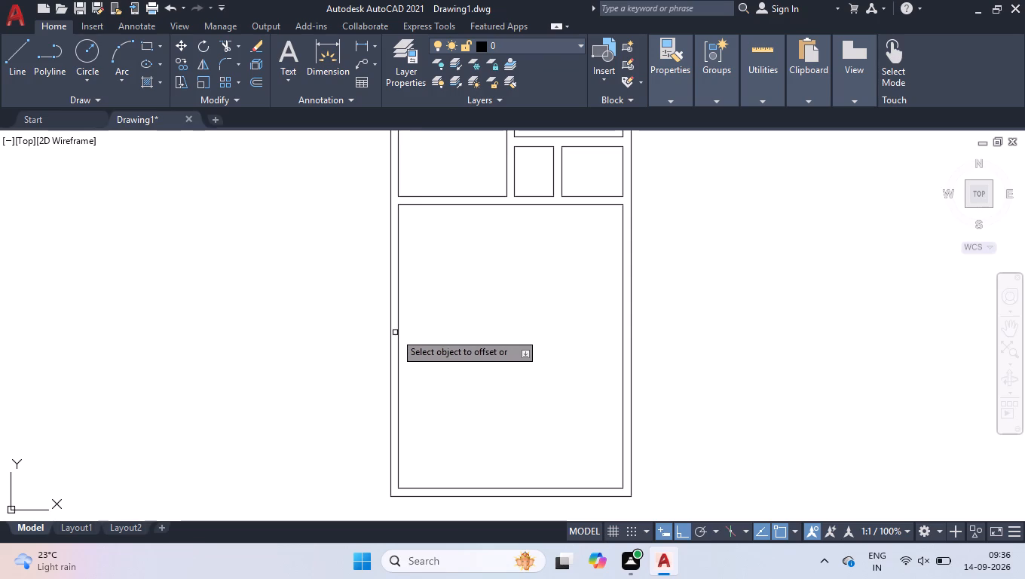
pyautogui.click(398, 329)
pyautogui.click(475, 340)
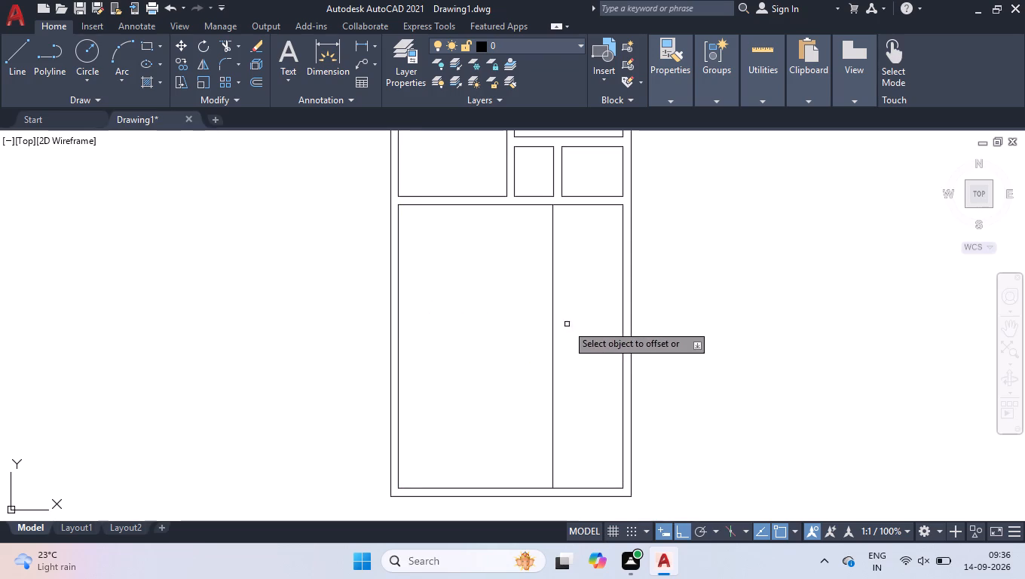
# Offset the new vertical line 3" to the right to form the second face of the partition.
pyautogui.click(554, 337)
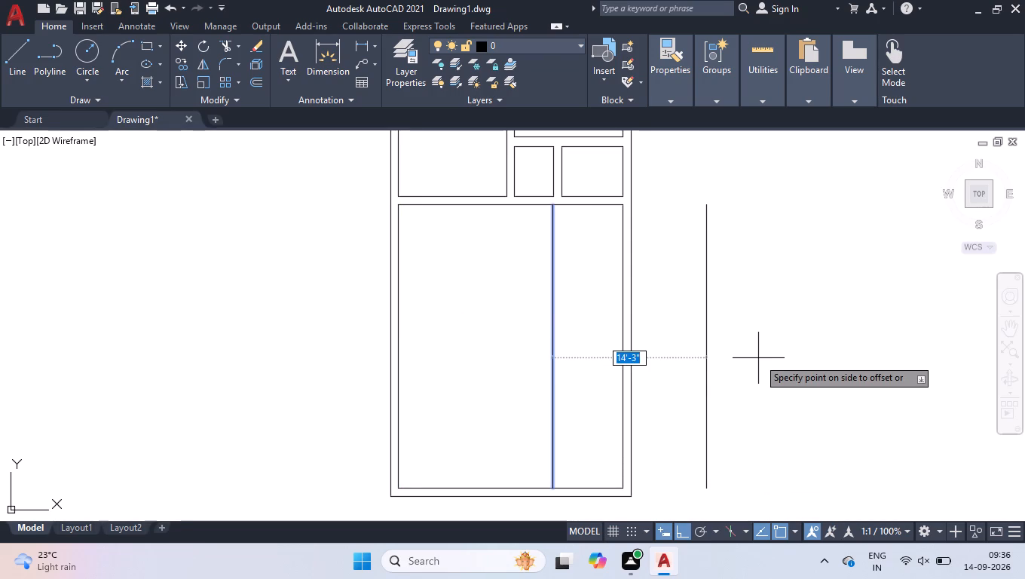
pyautogui.press('4')
pyautogui.press('BackSpace')
pyautogui.press('3')
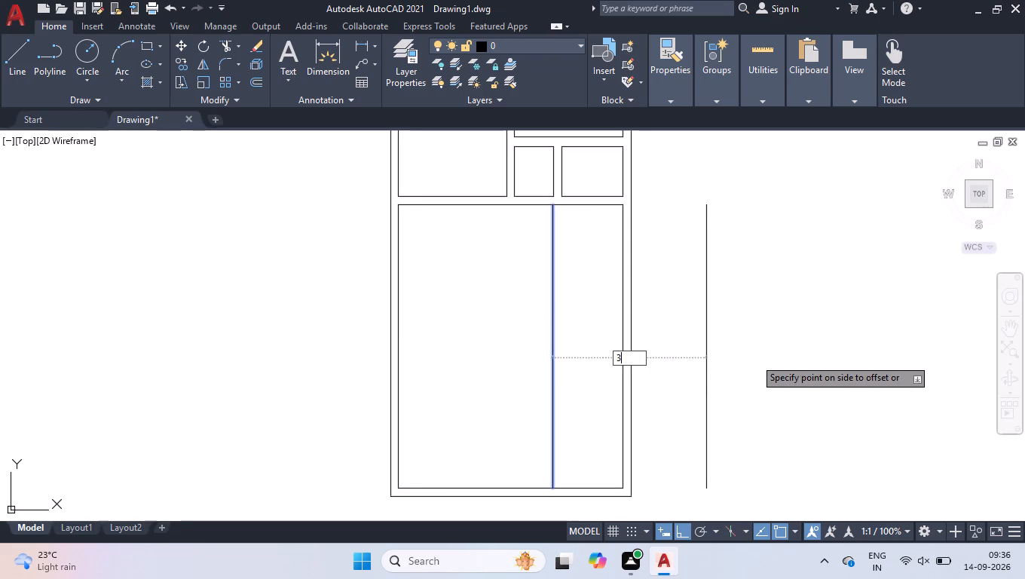
pyautogui.press('Return')
pyautogui.press('Return')
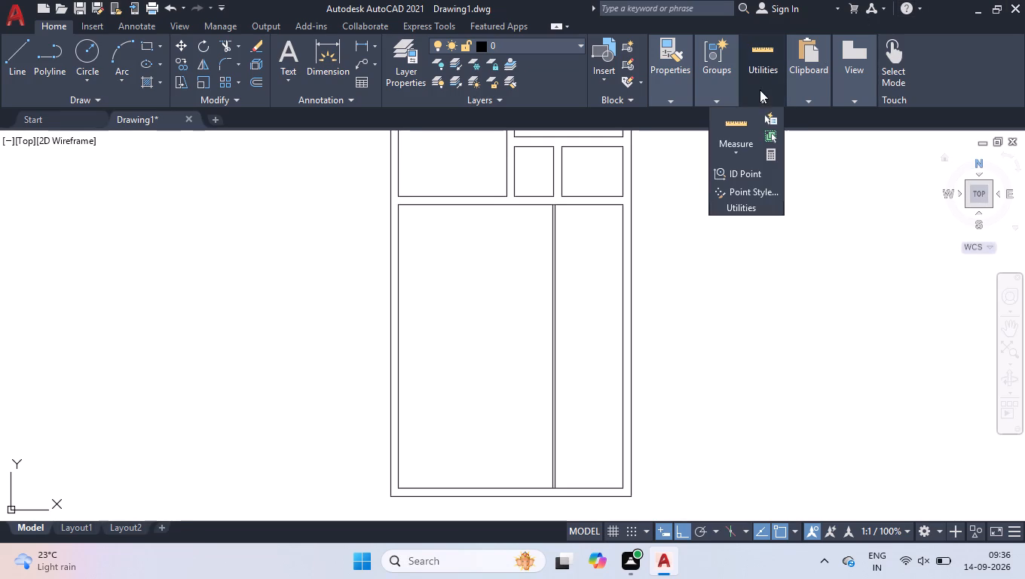
# Measure the narrow space between the new partition and the right wall.
pyautogui.click(745, 121)
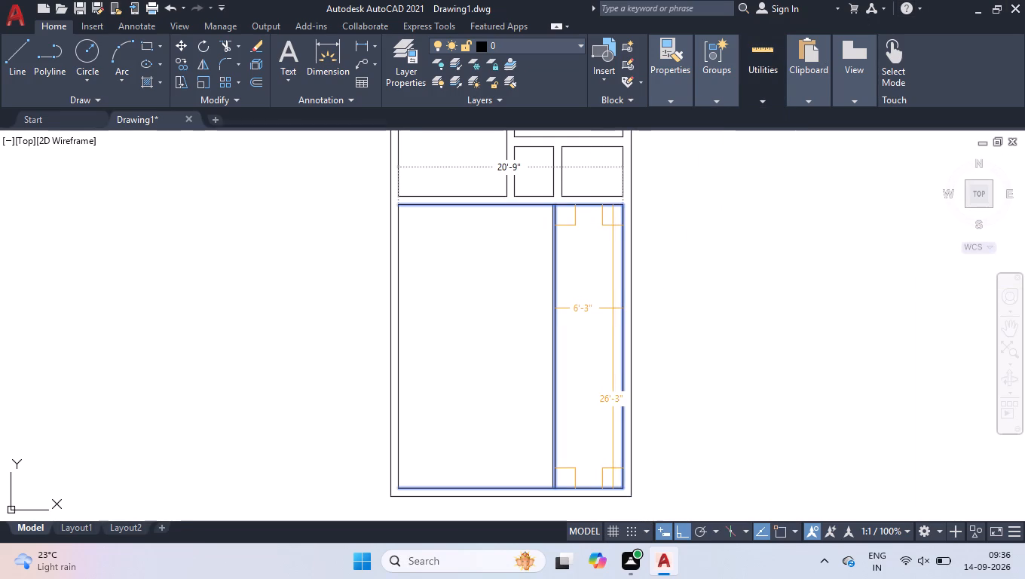
pyautogui.press('space')
# Move the partition's right-hand line 3" farther to the right and clear the selection.
pyautogui.scroll(3, 555, 327)
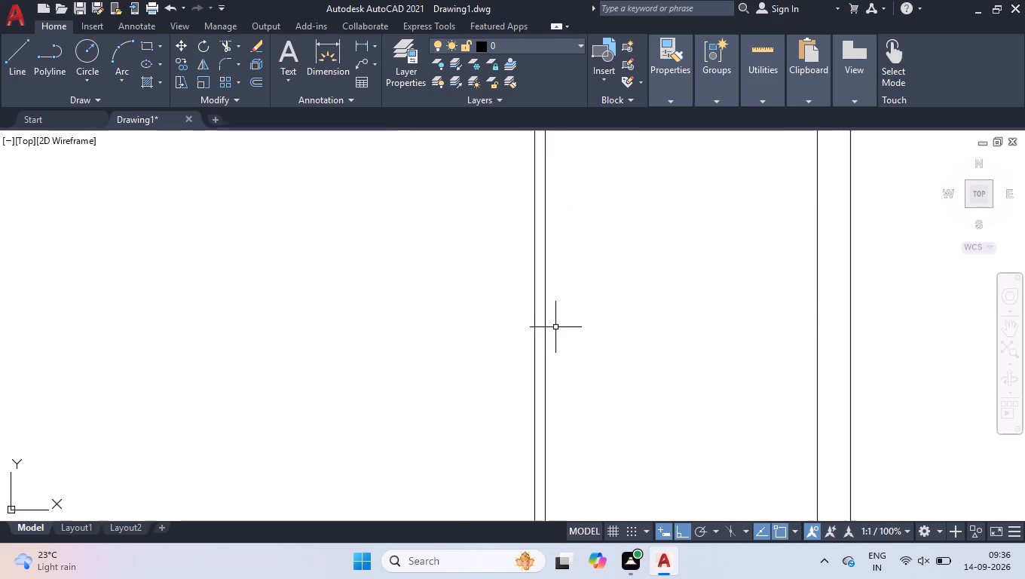
pyautogui.click(552, 325)
pyautogui.click(543, 338)
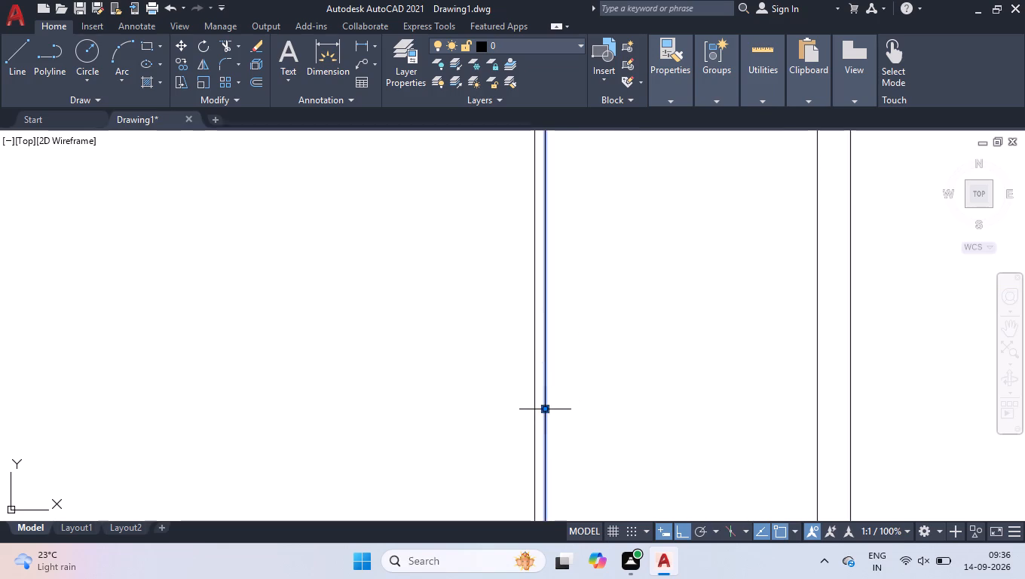
pyautogui.moveTo(547, 410); pyautogui.dragTo(556, 409)
pyautogui.press('6')
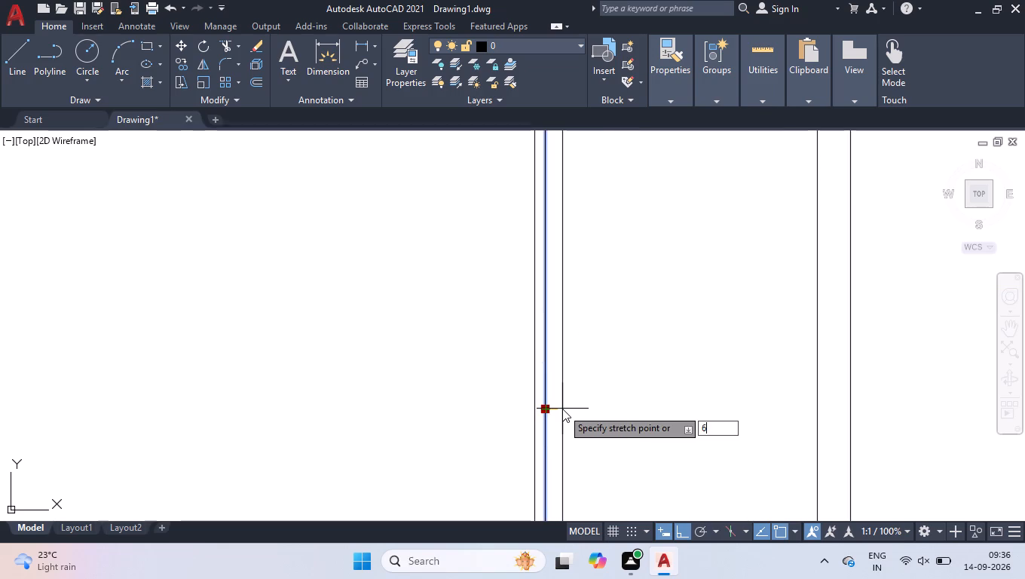
pyautogui.press('BackSpace')
pyautogui.press('3')
pyautogui.press('Return')
pyautogui.rightClick(668, 303)
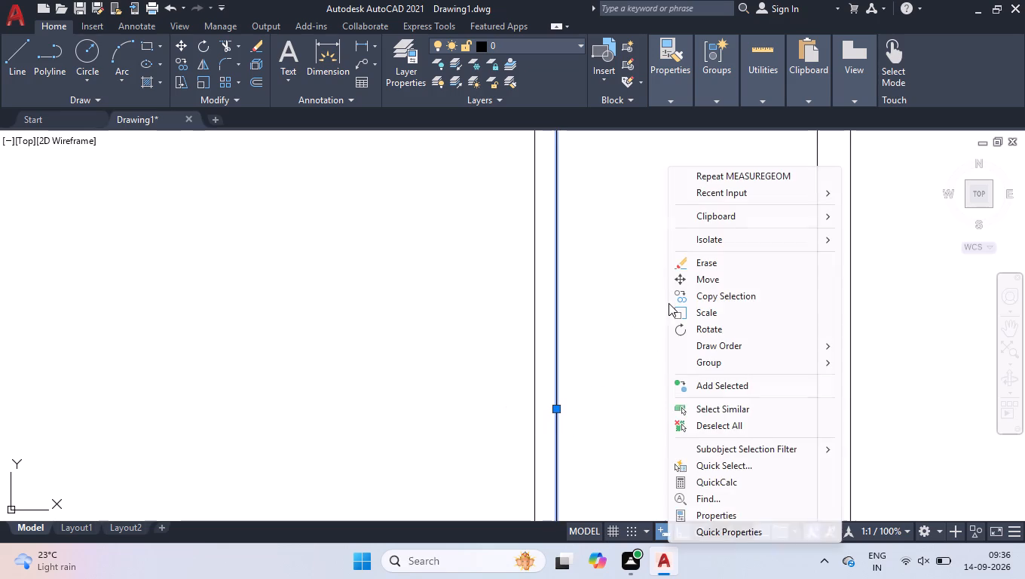
pyautogui.click(690, 429)
# Trim the horizontal wall segments between the two partition lines at the top and bottom of the lower rooms.
pyautogui.scroll(-2, 689, 373)
pyautogui.scroll(-3, 620, 237)
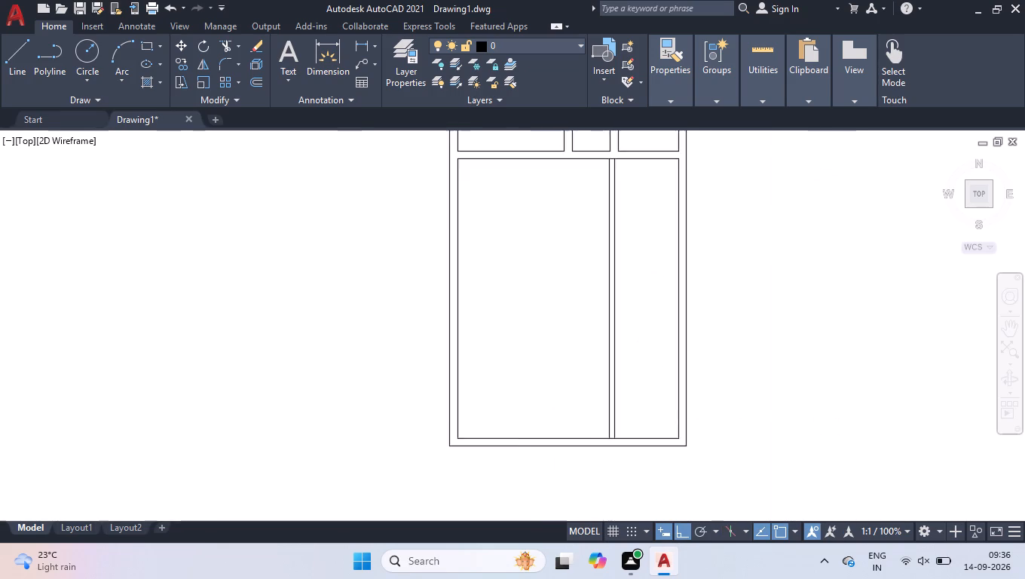
pyautogui.write('tr')
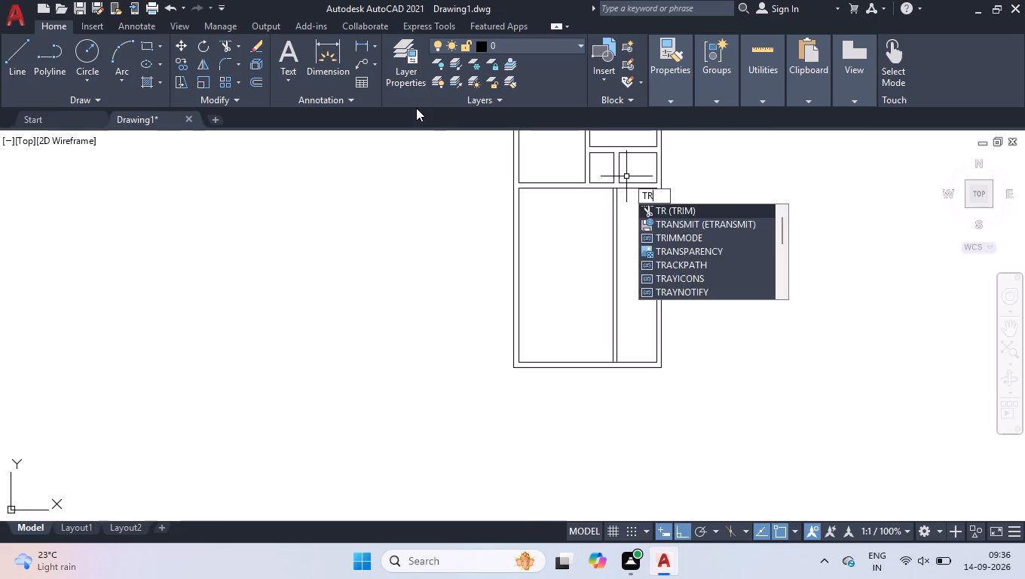
pyautogui.press('Return')
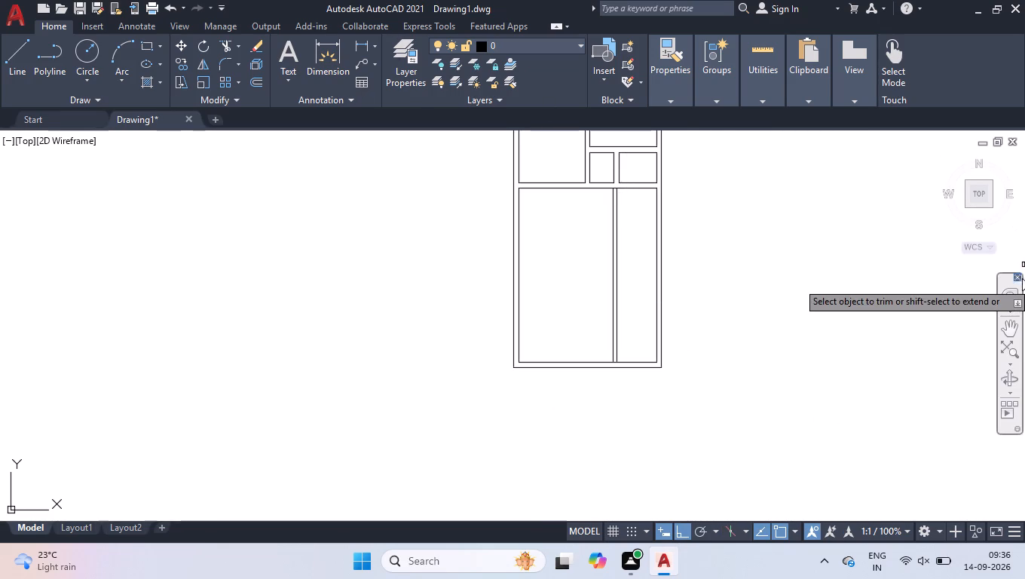
pyautogui.scroll(2, 622, 201)
pyautogui.scroll(3, 583, 151)
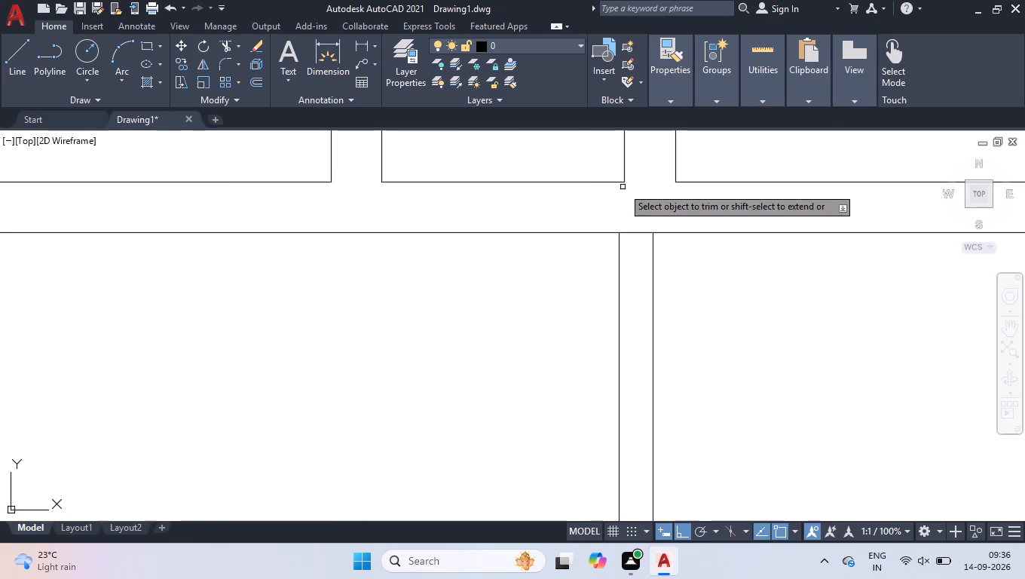
pyautogui.click(637, 219)
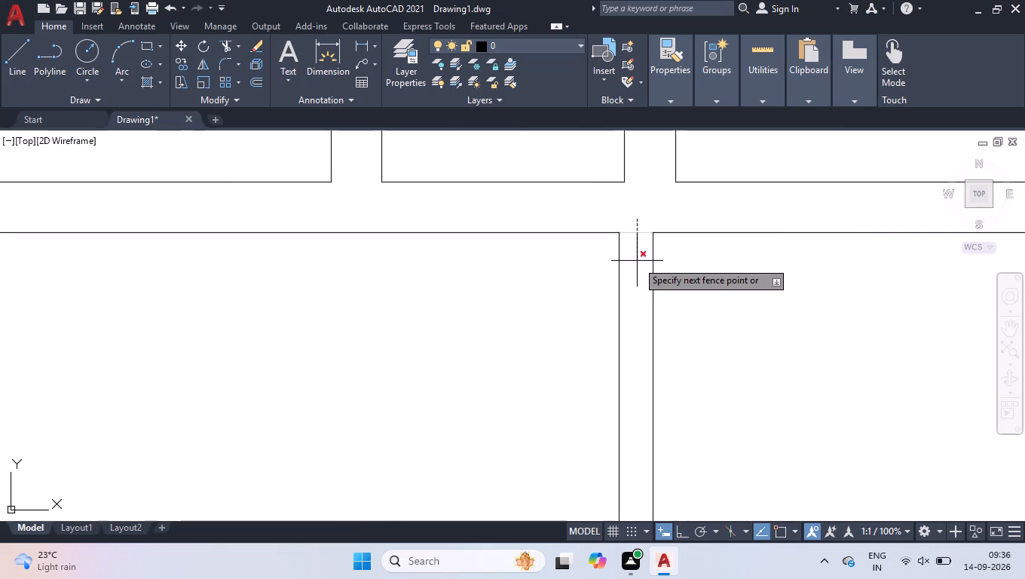
pyautogui.scroll(-5, 638, 259)
pyautogui.scroll(3, 660, 448)
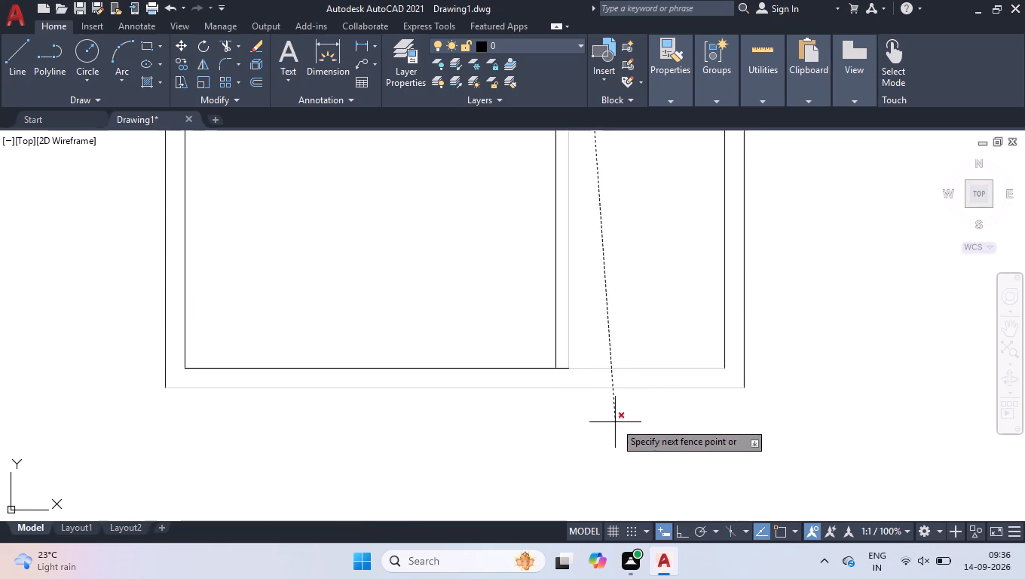
pyautogui.scroll(3, 565, 385)
pyautogui.click(543, 340)
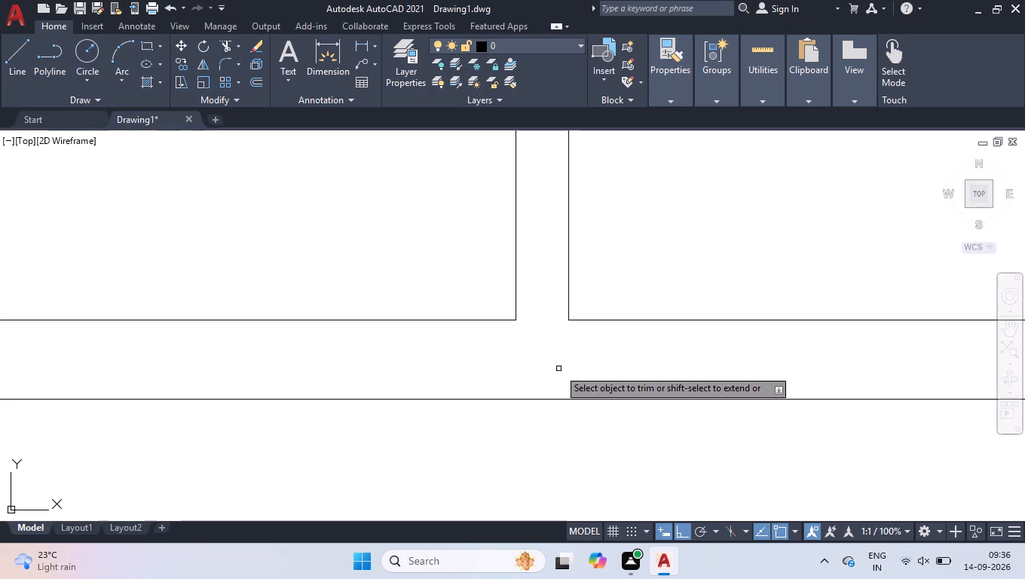
pyautogui.press('Return')
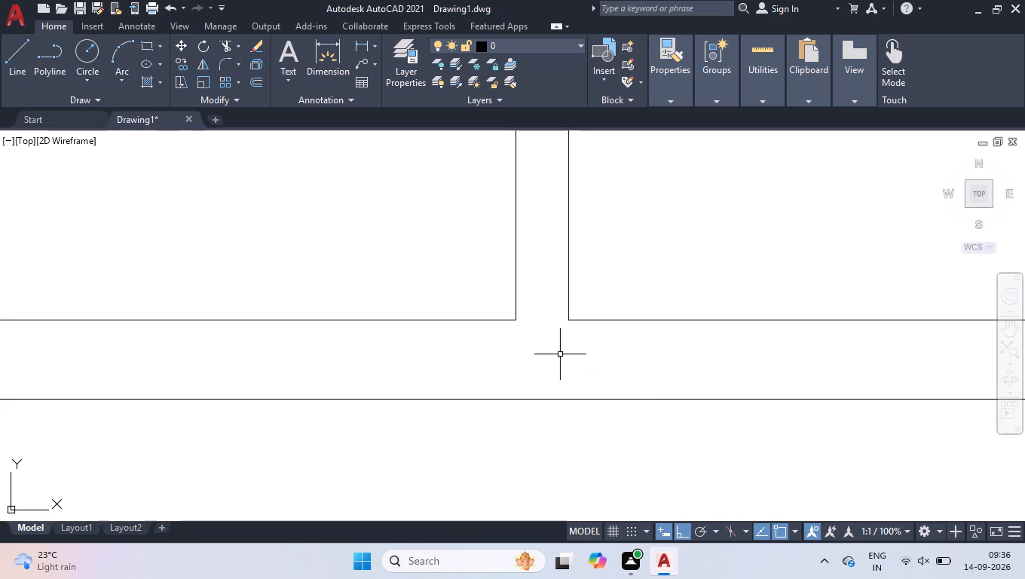
# Measure the width and height of the large lower-left room.
pyautogui.scroll(-7, 571, 329)
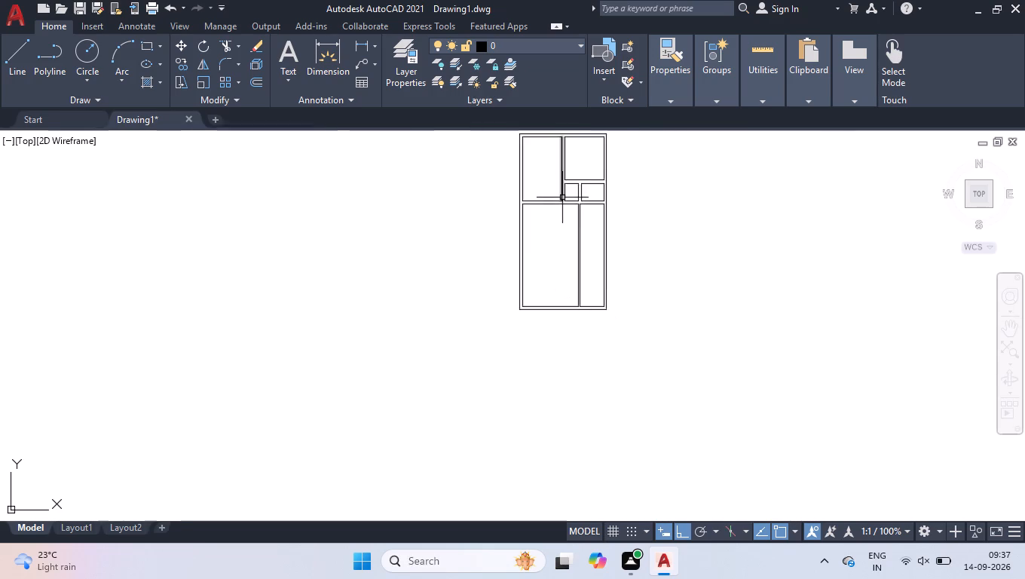
pyautogui.scroll(2, 562, 198)
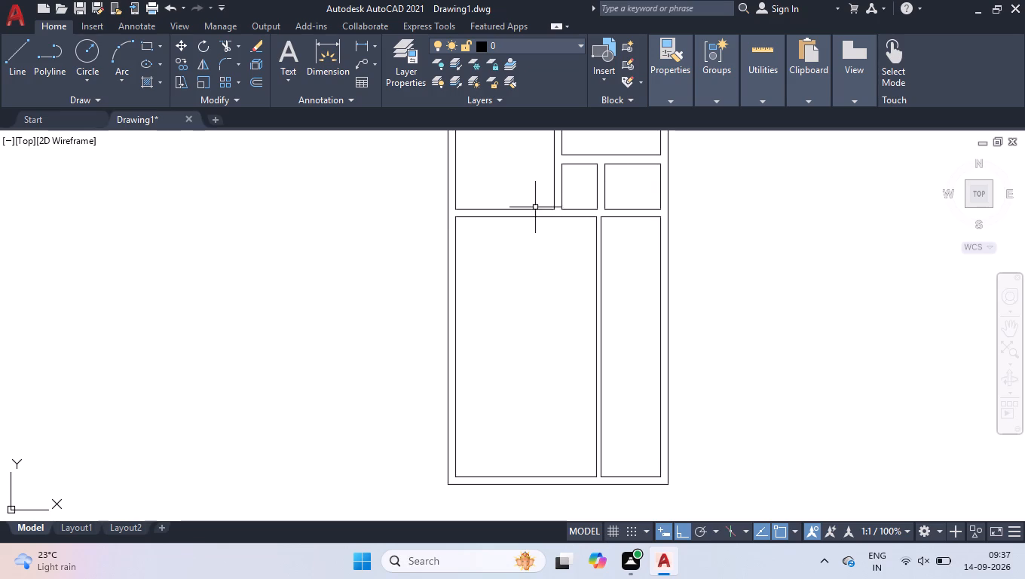
pyautogui.click(740, 130)
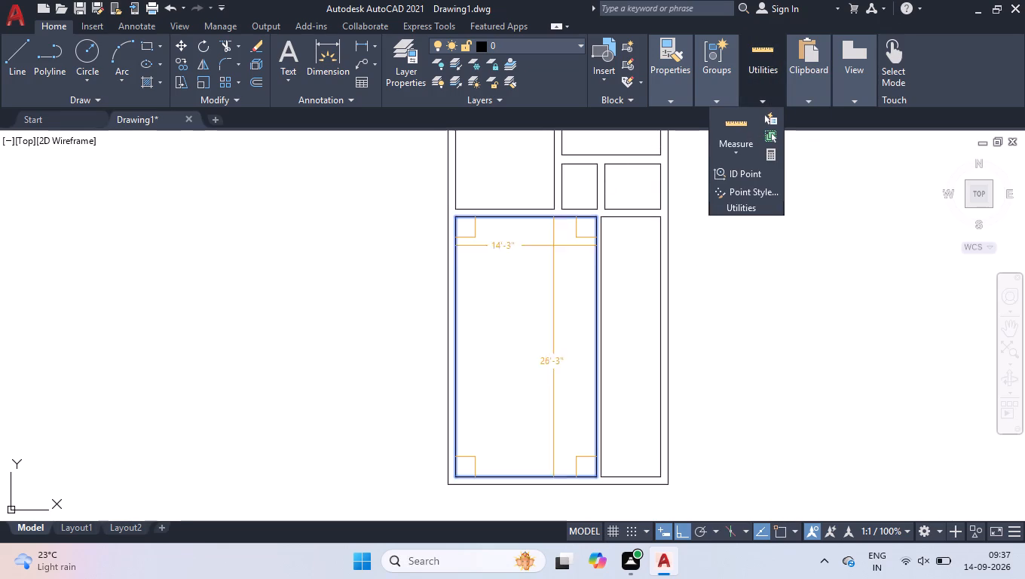
pyautogui.press('space')
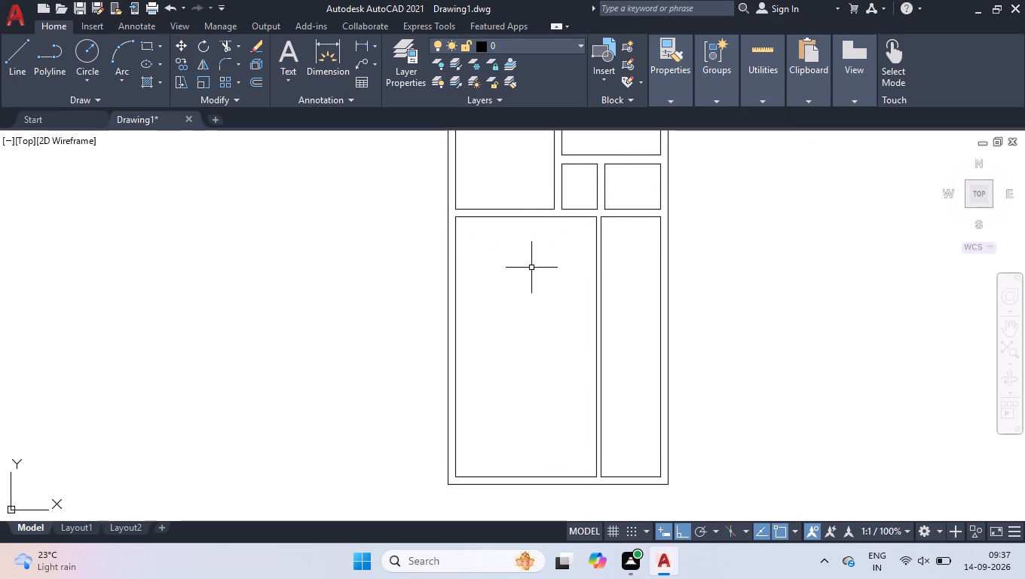
# Offset the top edges of the lower-left room and the narrow lower-right room 16' downward.
pyautogui.write('off')
pyautogui.press('Return')
pyautogui.write("16'")
pyautogui.press('Return')
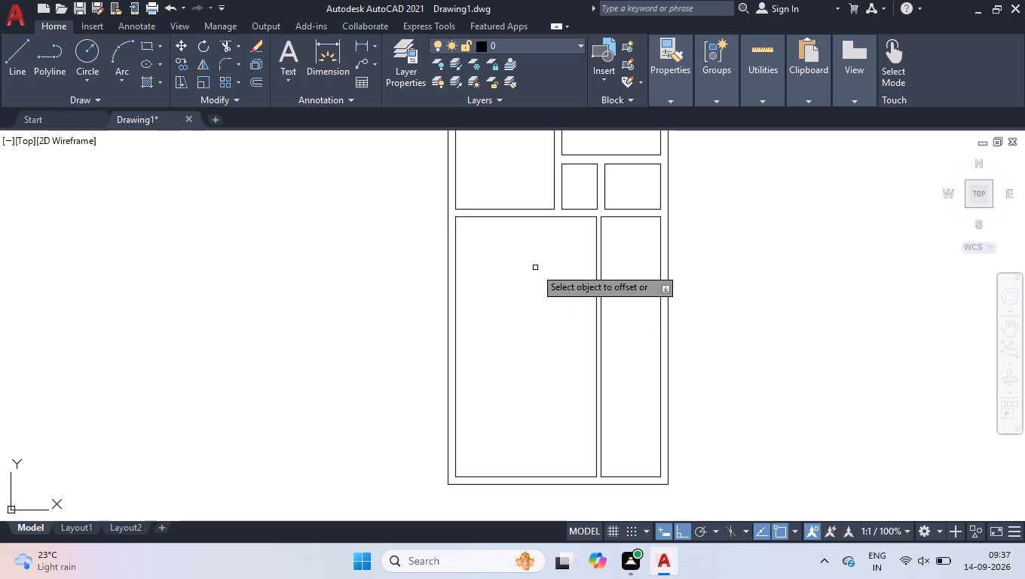
pyautogui.click(482, 217)
pyautogui.click(495, 289)
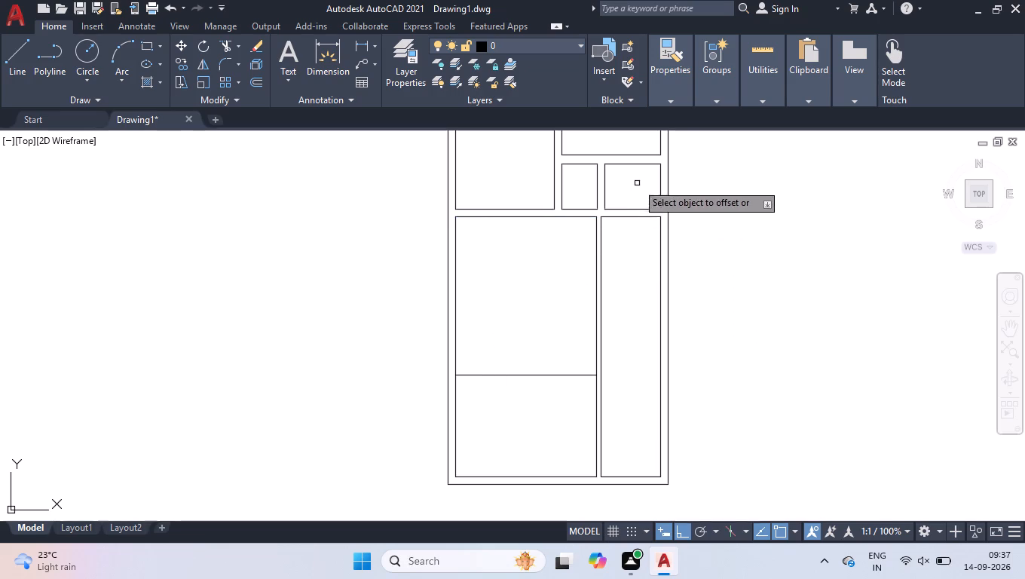
pyautogui.click(623, 217)
pyautogui.click(626, 287)
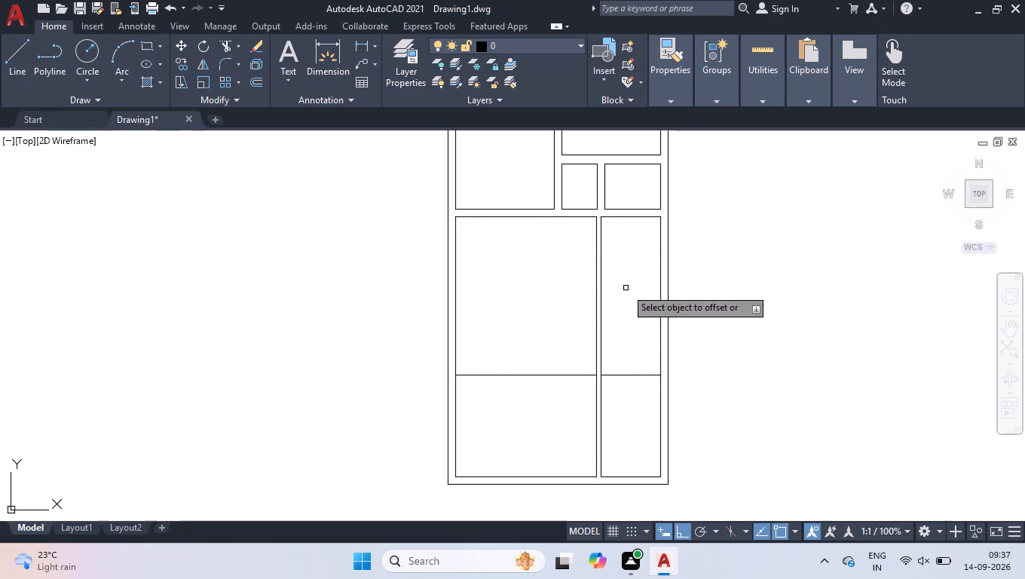
pyautogui.press('Return')
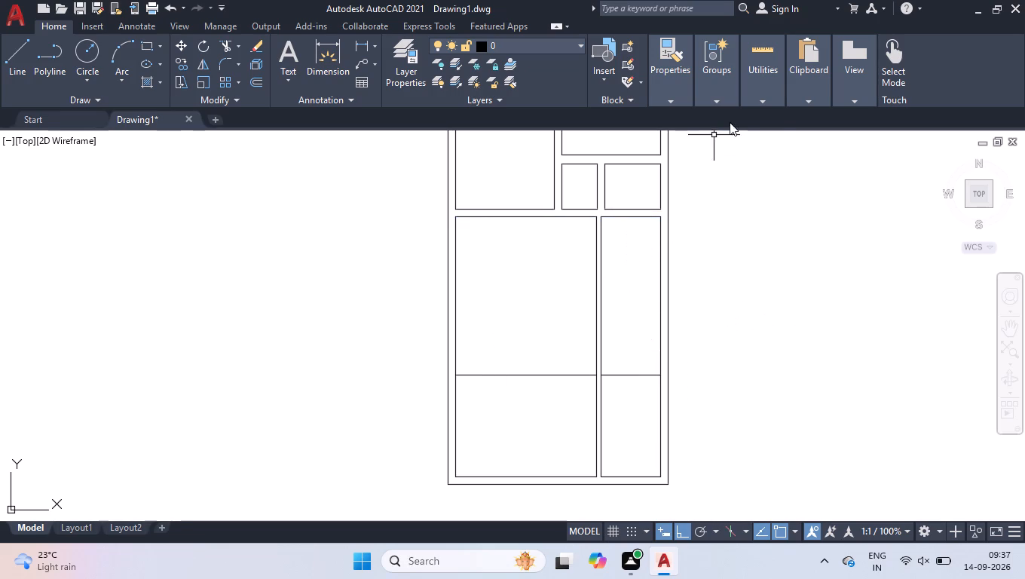
# Measure the lower-left compartment below the new horizontal line.
pyautogui.click(747, 123)
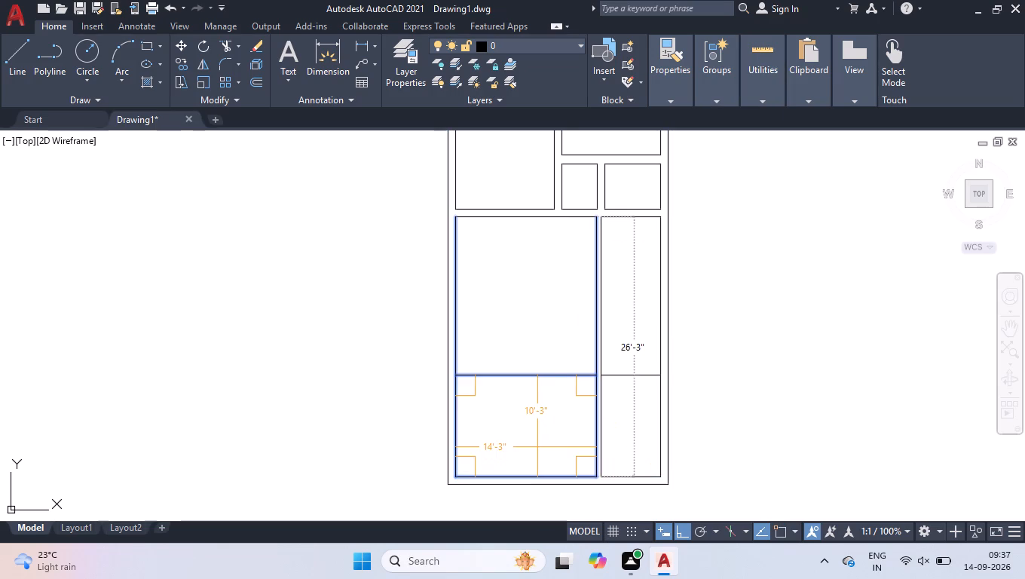
pyautogui.press('space')
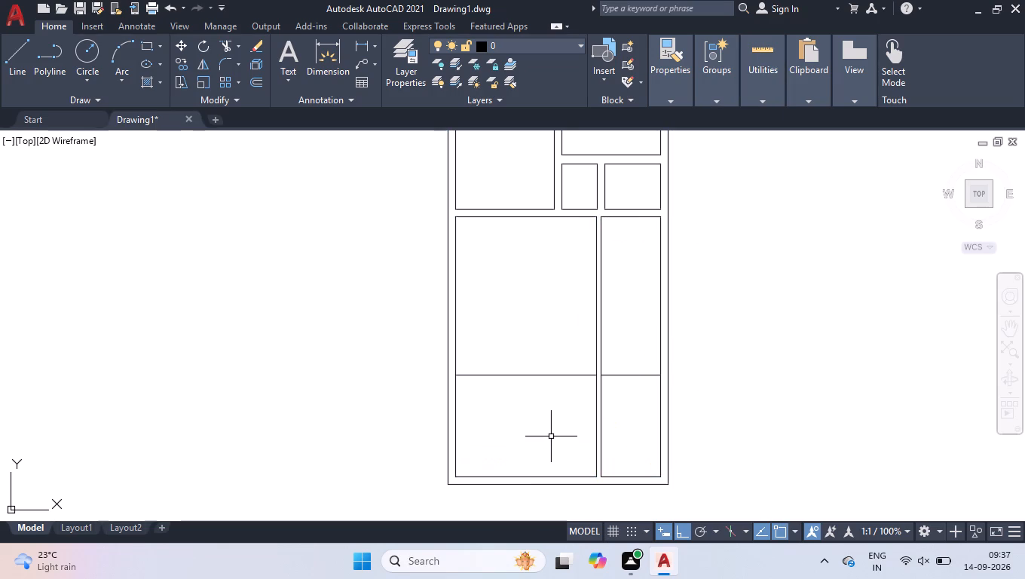
# Join the two new horizontal lines across the vertical partition into one line.
pyautogui.click(577, 381)
pyautogui.click(568, 353)
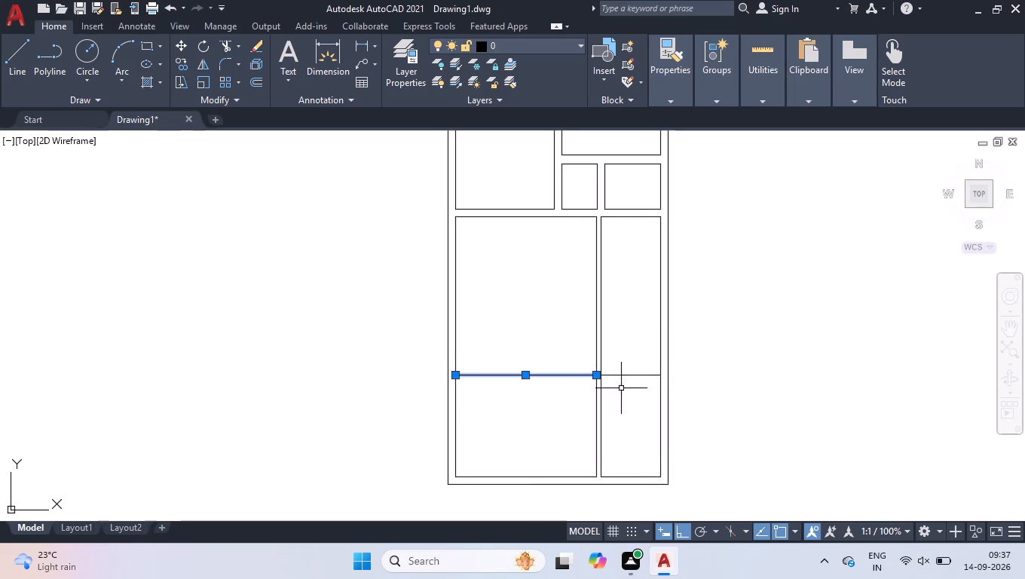
pyautogui.moveTo(623, 389); pyautogui.dragTo(619, 377)
pyautogui.click(611, 353)
pyautogui.press('j')
pyautogui.press('Return')
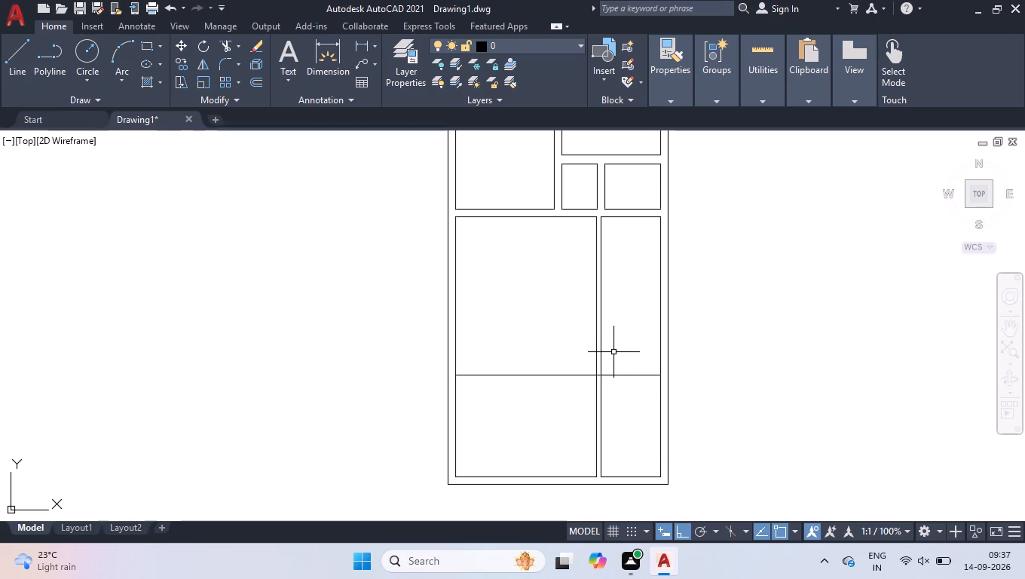
# Trim away both vertical partition lines below the joined horizontal line in the lower part of the plan.
pyautogui.write('tr')
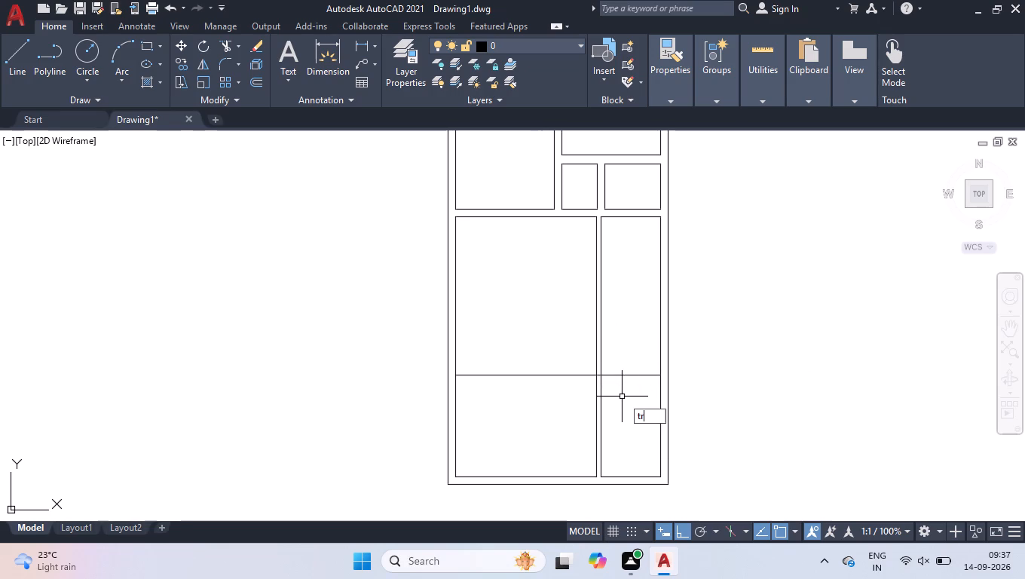
pyautogui.press('Return')
pyautogui.click(622, 397)
pyautogui.click(532, 416)
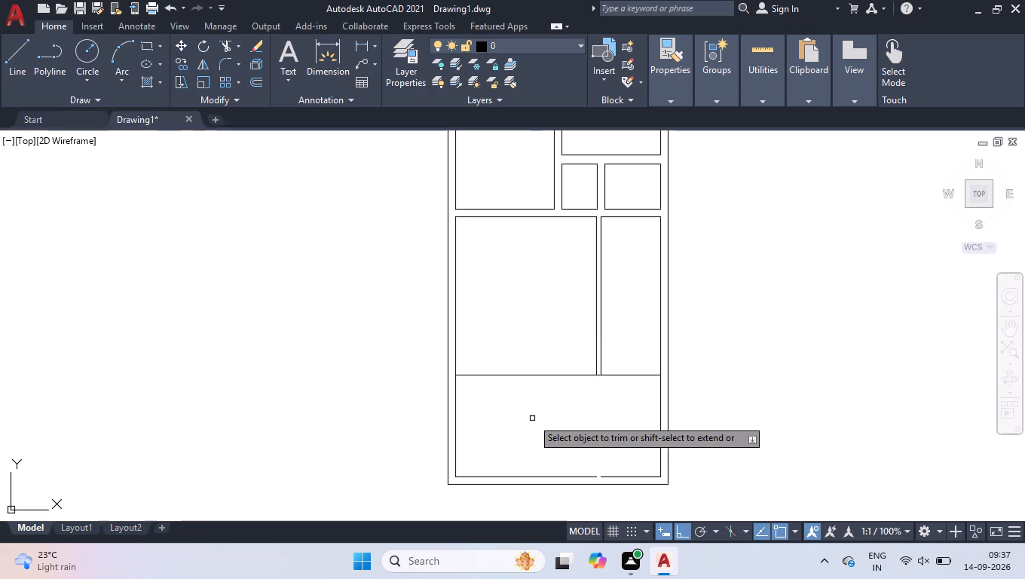
pyautogui.press('Return')
# Offset the joined horizontal line 9" downward to form the wall above the bottom room.
pyautogui.write('off')
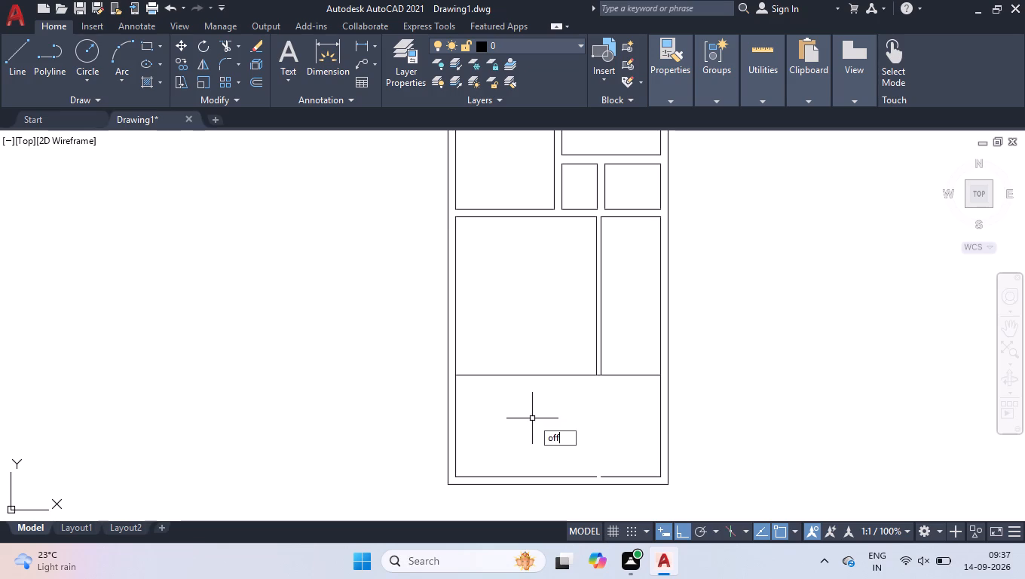
pyautogui.press('Return')
pyautogui.press('9')
pyautogui.press('Return')
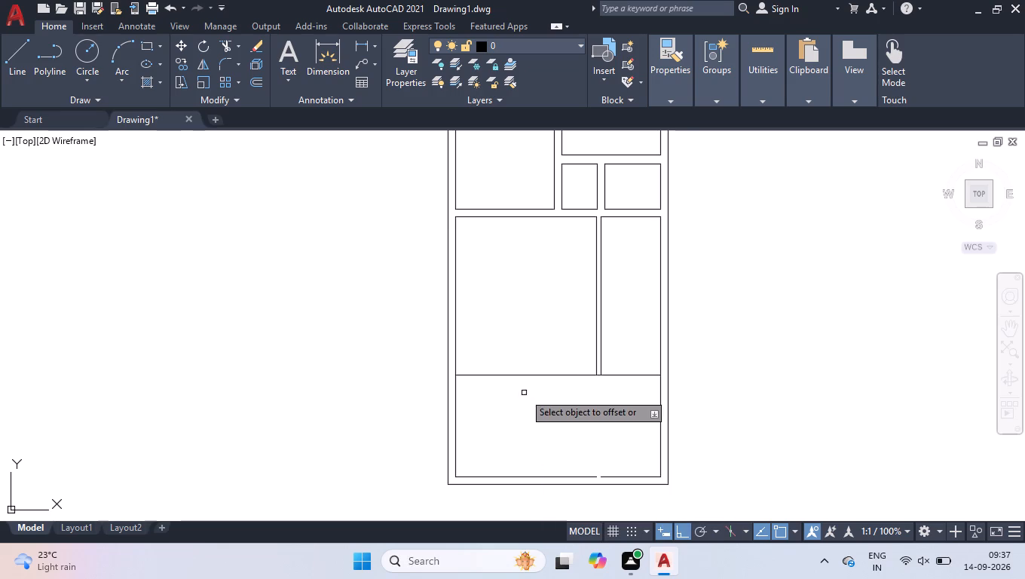
pyautogui.click(521, 377)
pyautogui.click(525, 399)
pyautogui.press('space')
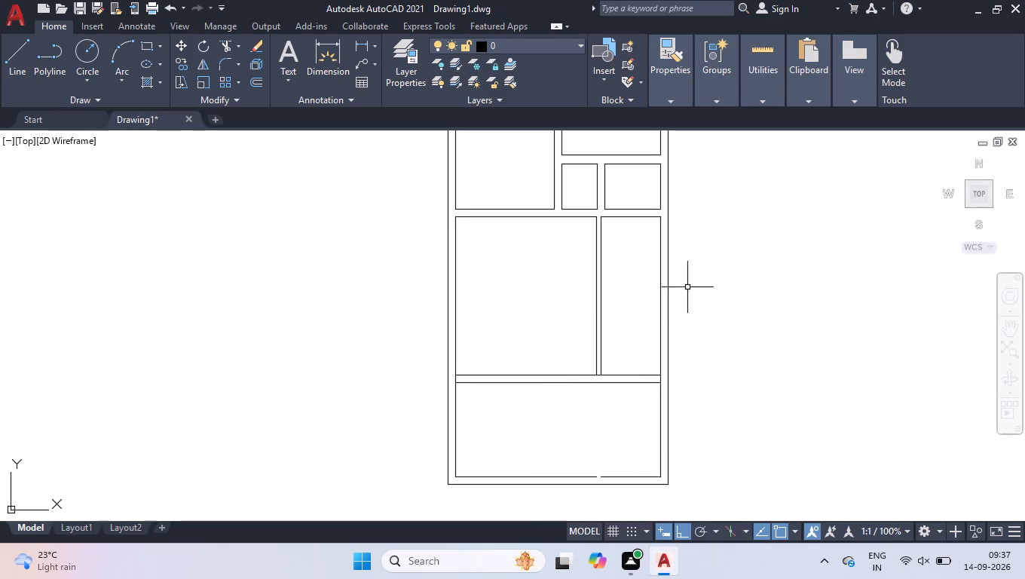
# Measure the width and height of the full-width bottom room.
pyautogui.click(733, 127)
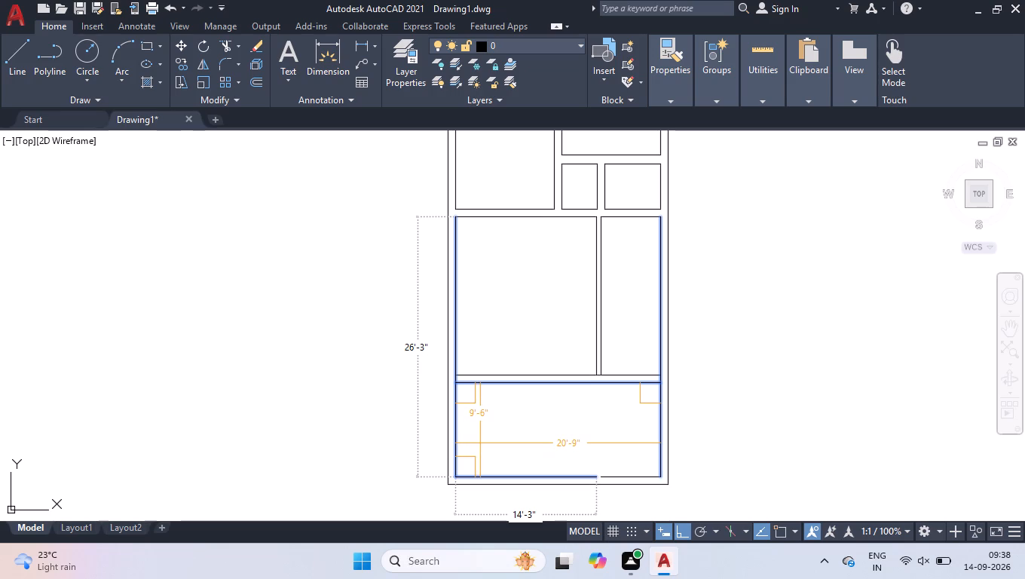
pyautogui.press('space')
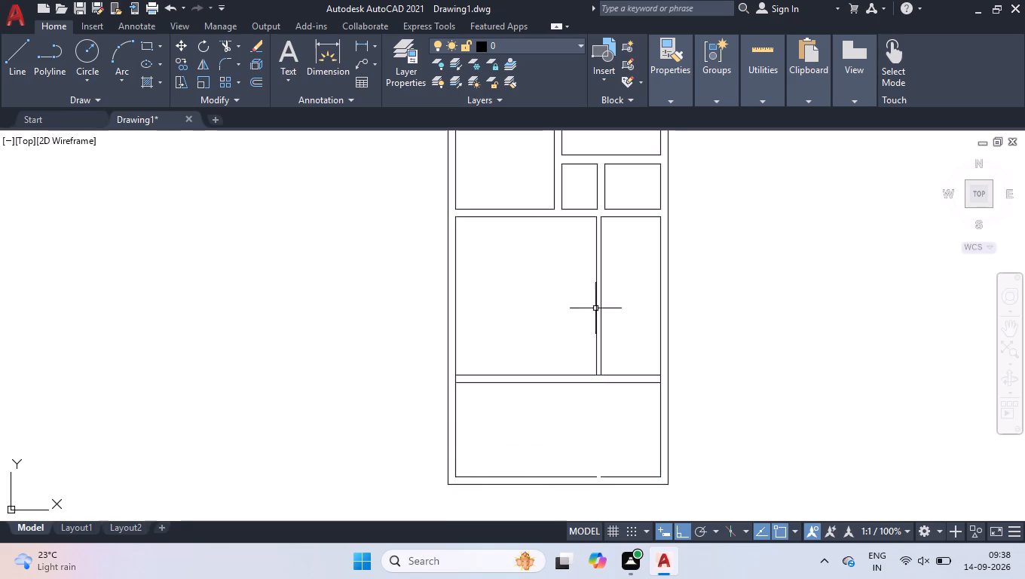
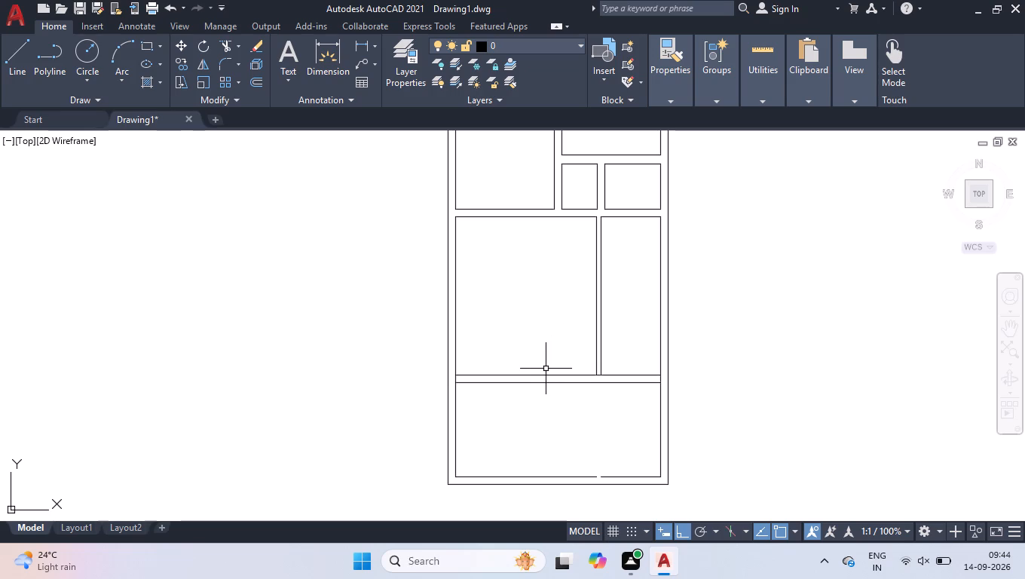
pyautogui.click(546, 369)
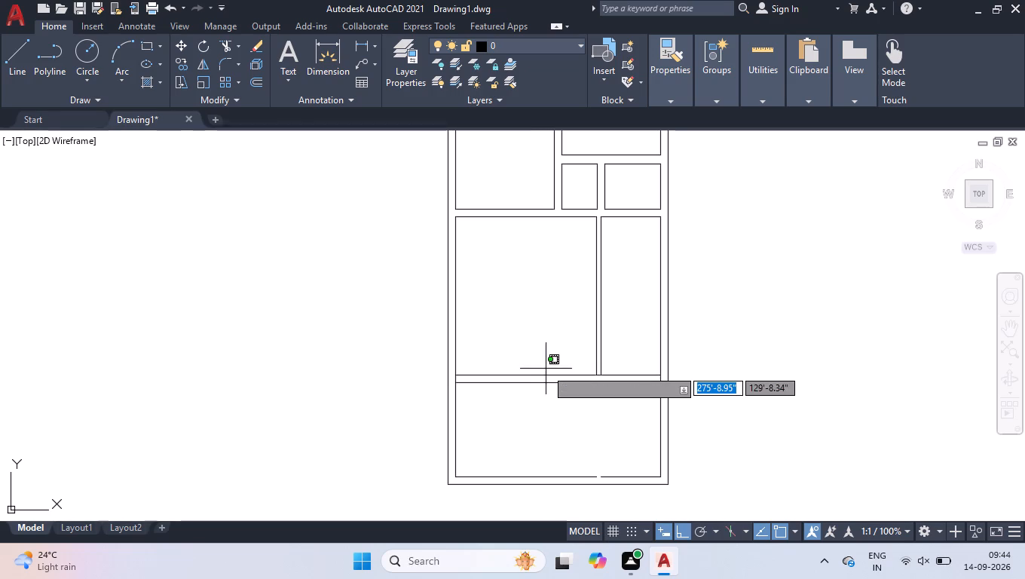
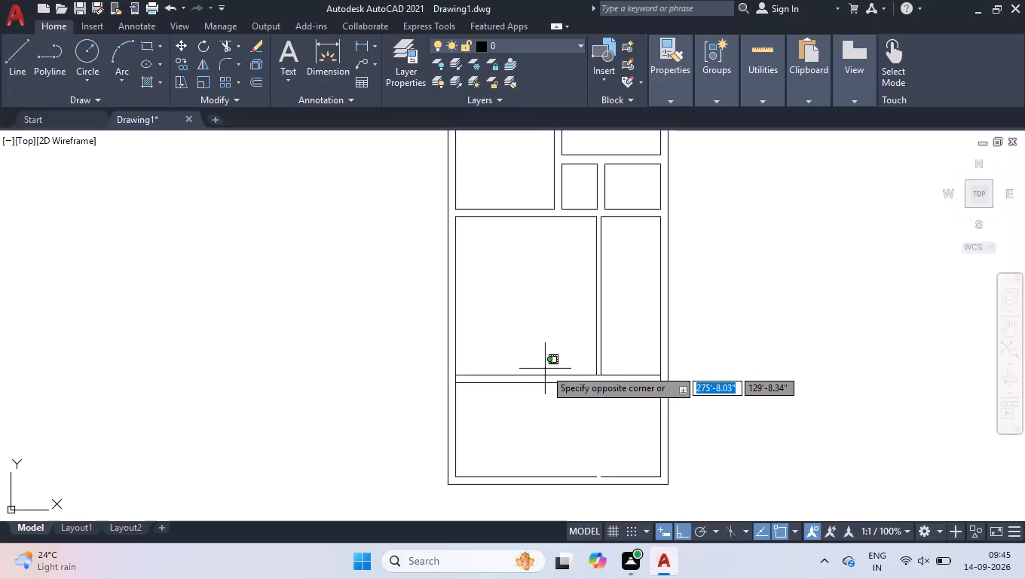
# Trim the horizontal wall line out of the gap between the two partition lines meeting the wall above the bottom room.
pyautogui.click(541, 354)
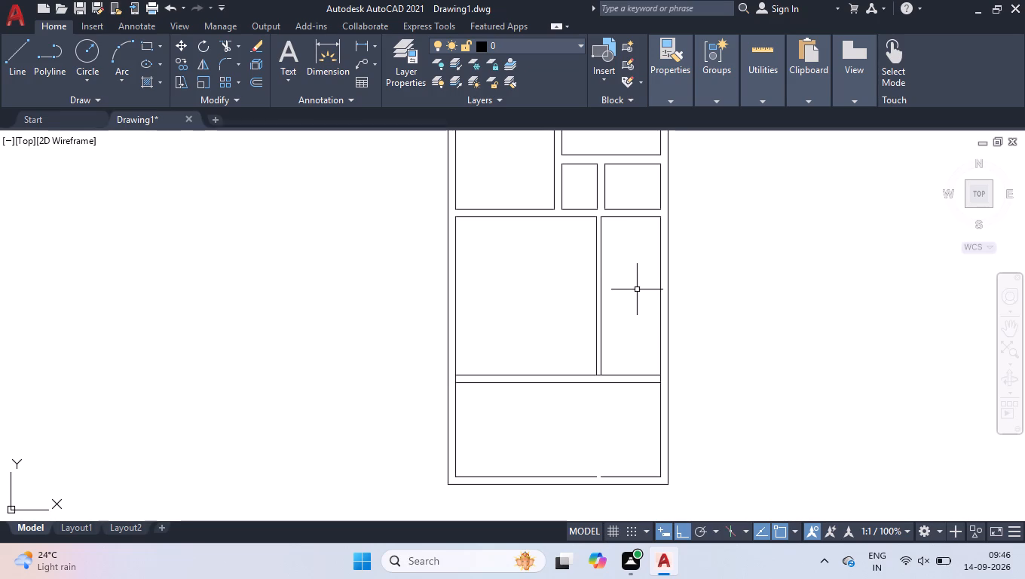
pyautogui.write('tr')
pyautogui.press('space')
pyautogui.scroll(2, 603, 391)
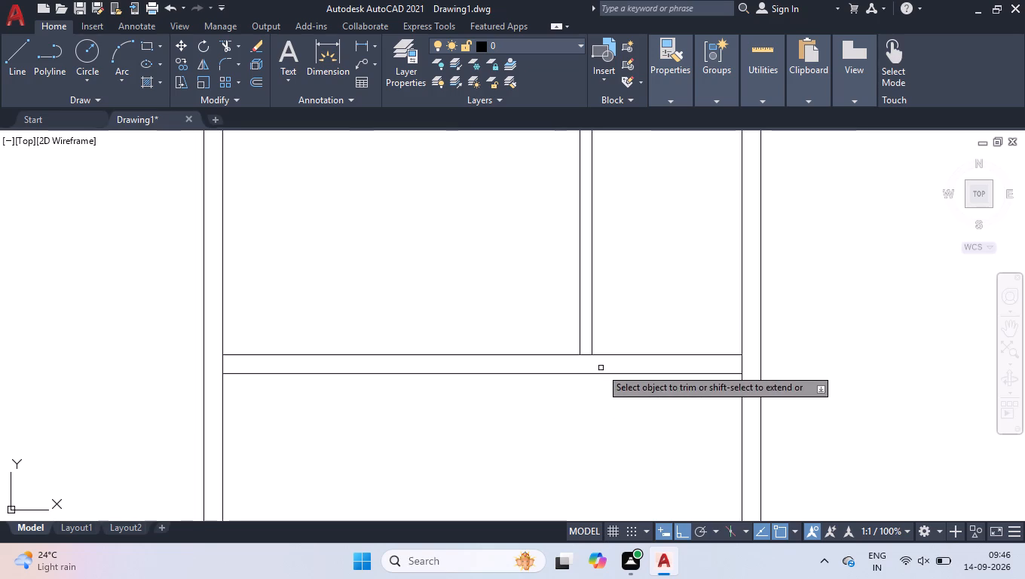
pyautogui.scroll(2, 577, 365)
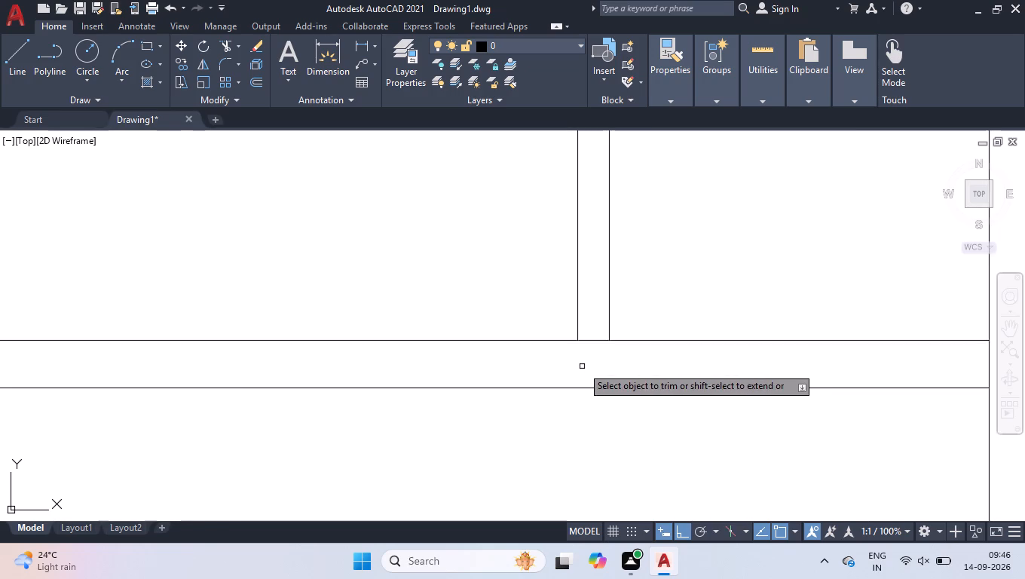
pyautogui.moveTo(595, 361); pyautogui.dragTo(599, 348)
pyautogui.click(600, 325)
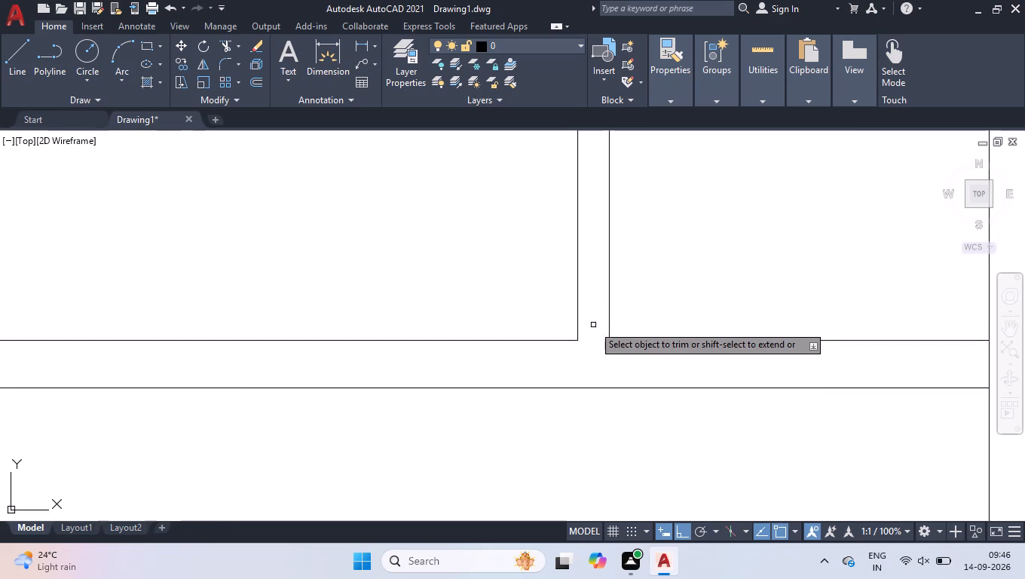
pyautogui.press('space')
# Join the two broken segments of the bottom room's lower inner wall line into one continuous line.
pyautogui.scroll(-3, 586, 317)
pyautogui.scroll(2, 568, 503)
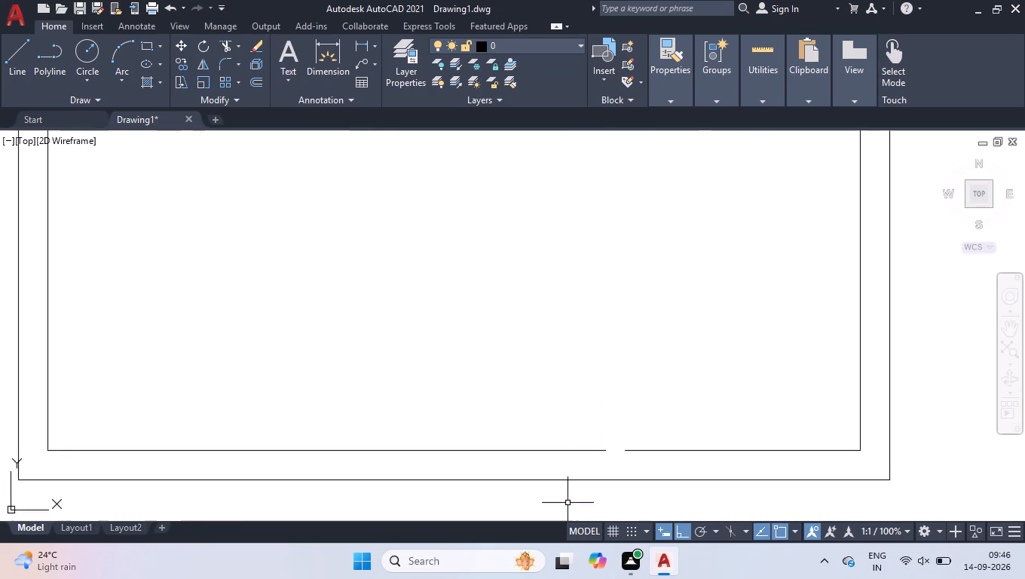
pyautogui.scroll(1, 568, 503)
pyautogui.click(748, 397)
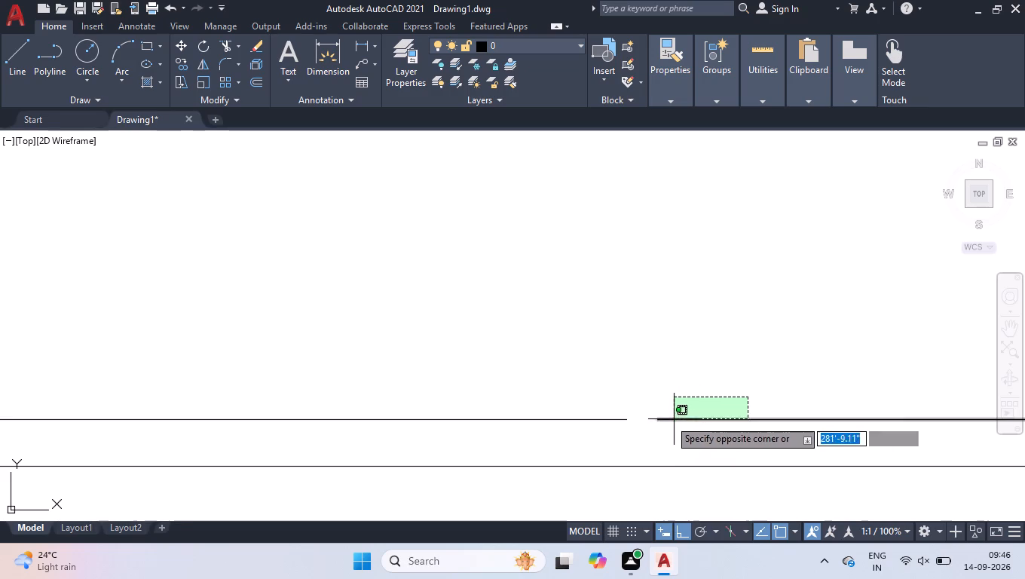
pyautogui.click(565, 431)
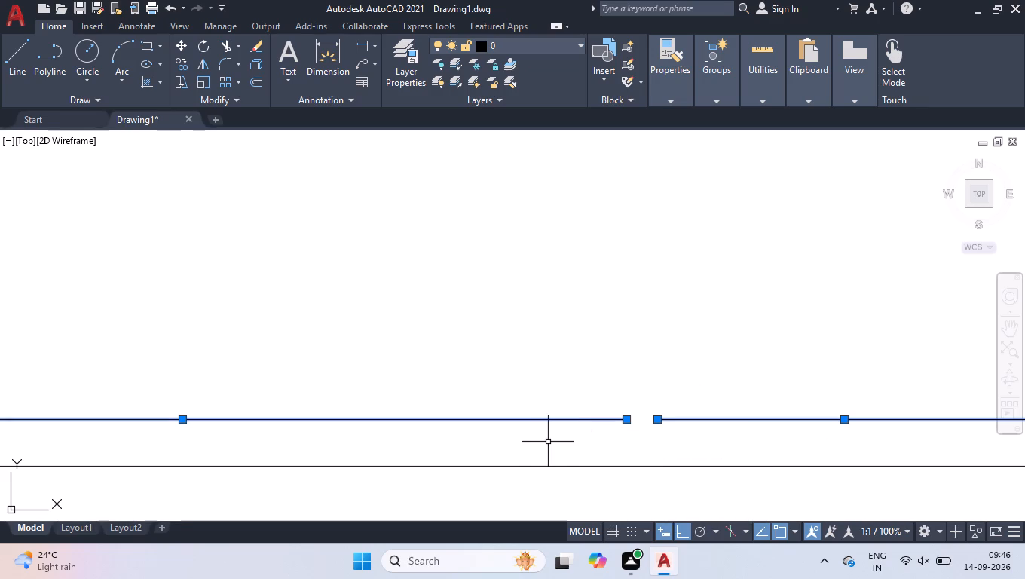
pyautogui.press('j')
pyautogui.press('Return')
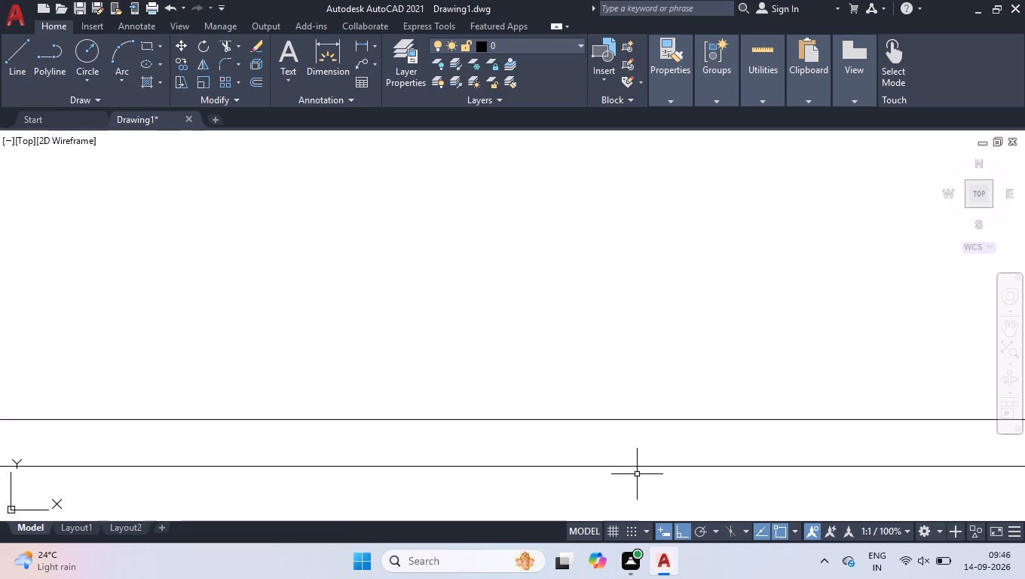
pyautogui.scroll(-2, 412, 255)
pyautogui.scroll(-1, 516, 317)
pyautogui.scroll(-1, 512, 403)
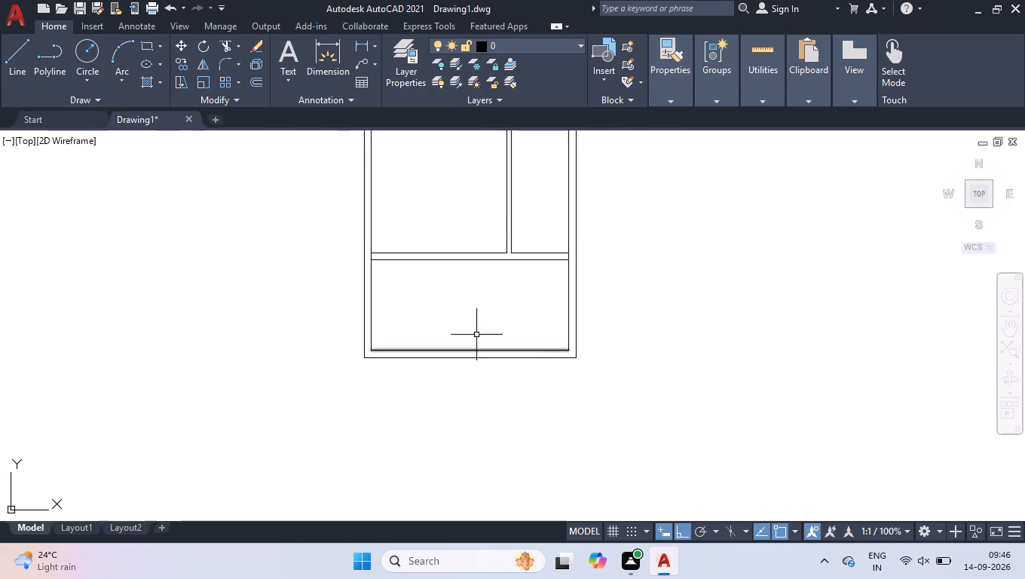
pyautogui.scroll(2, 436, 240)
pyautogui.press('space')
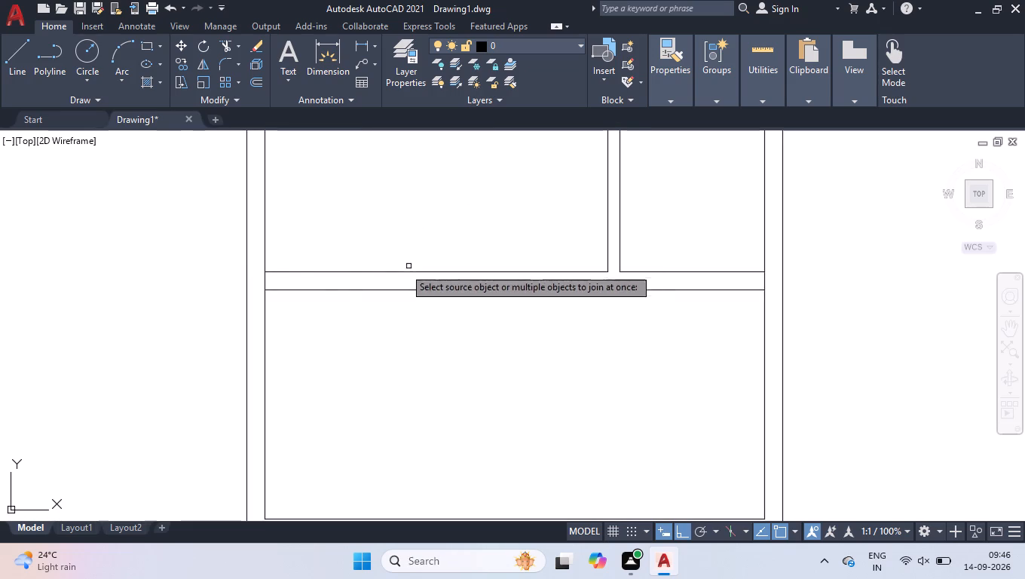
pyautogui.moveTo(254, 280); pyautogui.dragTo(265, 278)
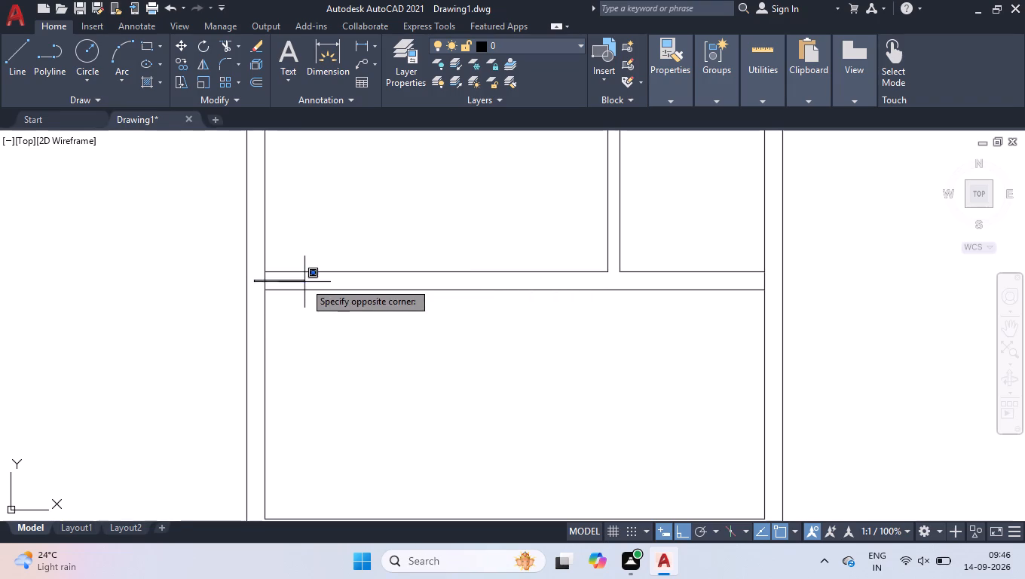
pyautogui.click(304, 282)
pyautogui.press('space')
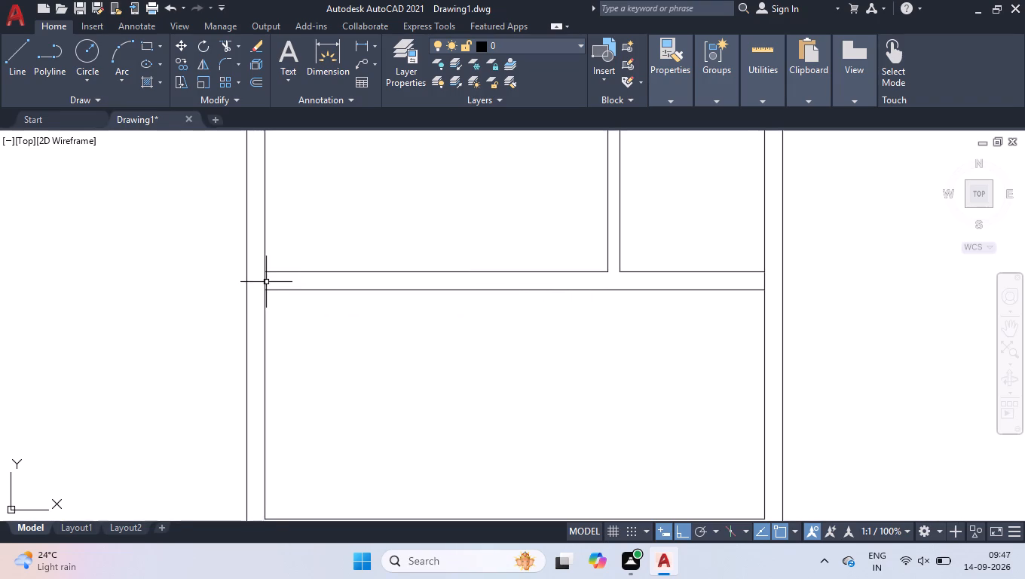
# Trim the inner side wall lines where the horizontal wall above the bottom room meets both outer walls.
pyautogui.press('t')
pyautogui.press('r')
pyautogui.press('space')
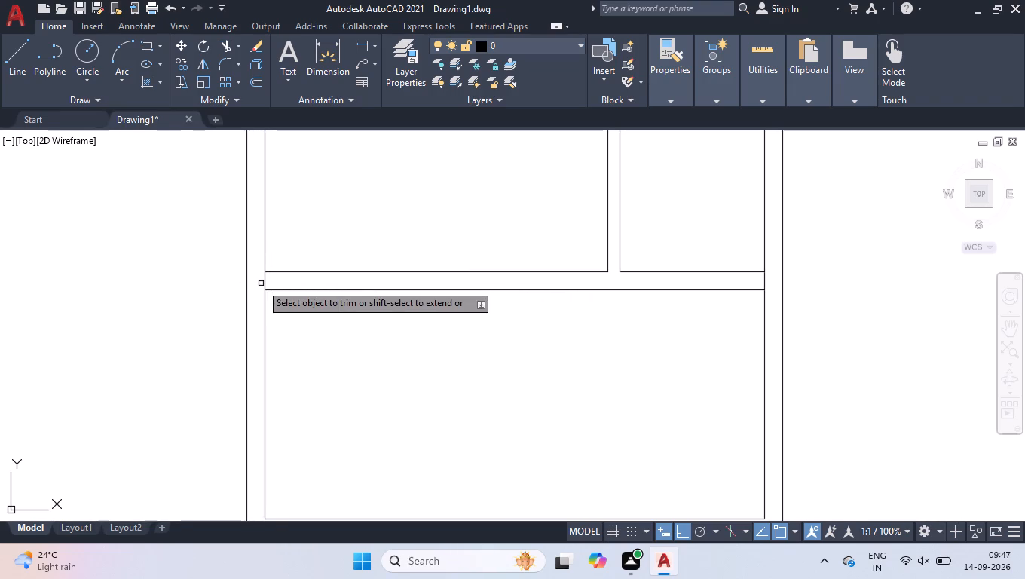
pyautogui.click(260, 283)
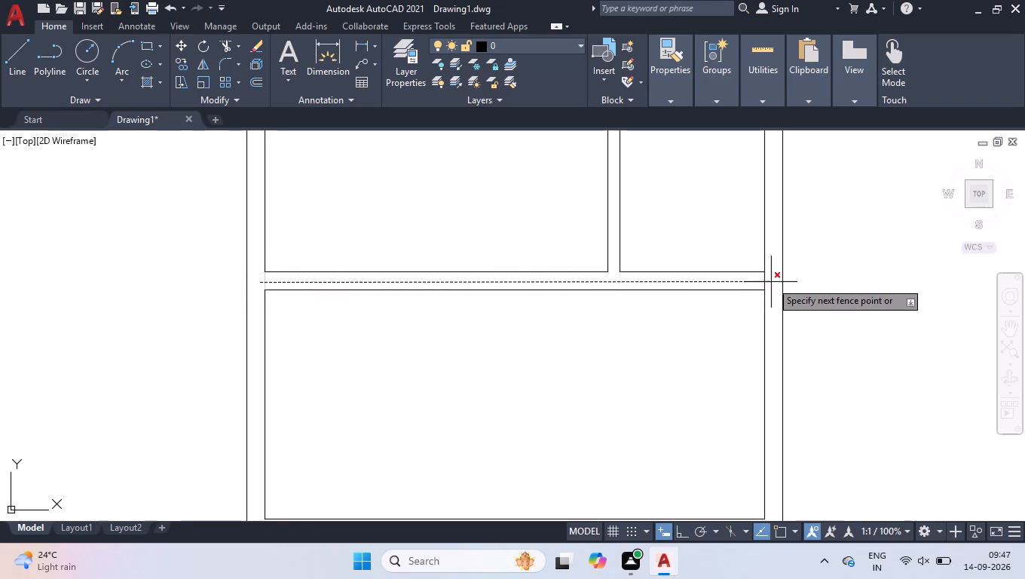
pyautogui.click(776, 279)
pyautogui.press('space')
# Measure the bottom room's inside width and height.
pyautogui.scroll(-2, 534, 336)
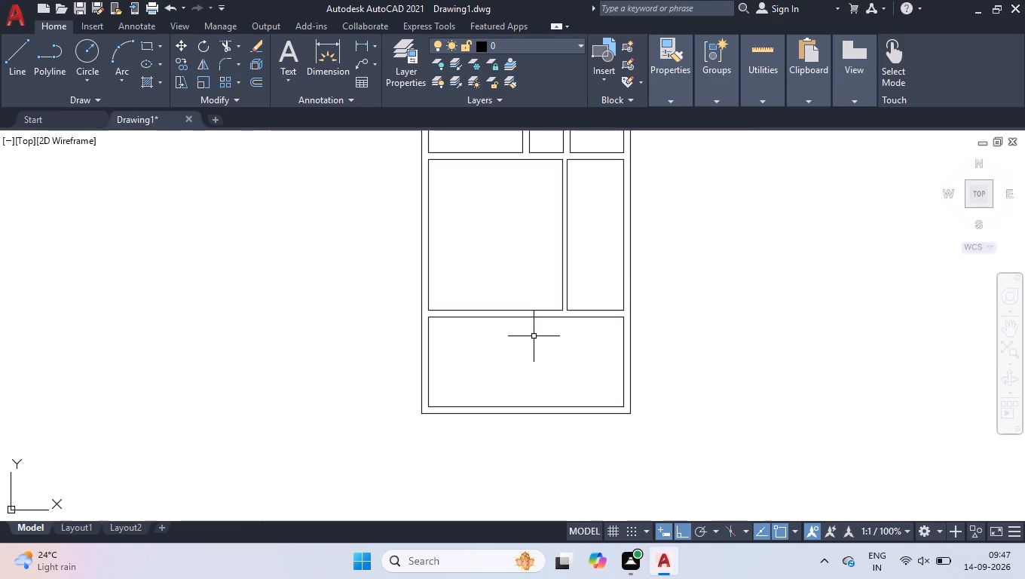
pyautogui.scroll(1, 532, 392)
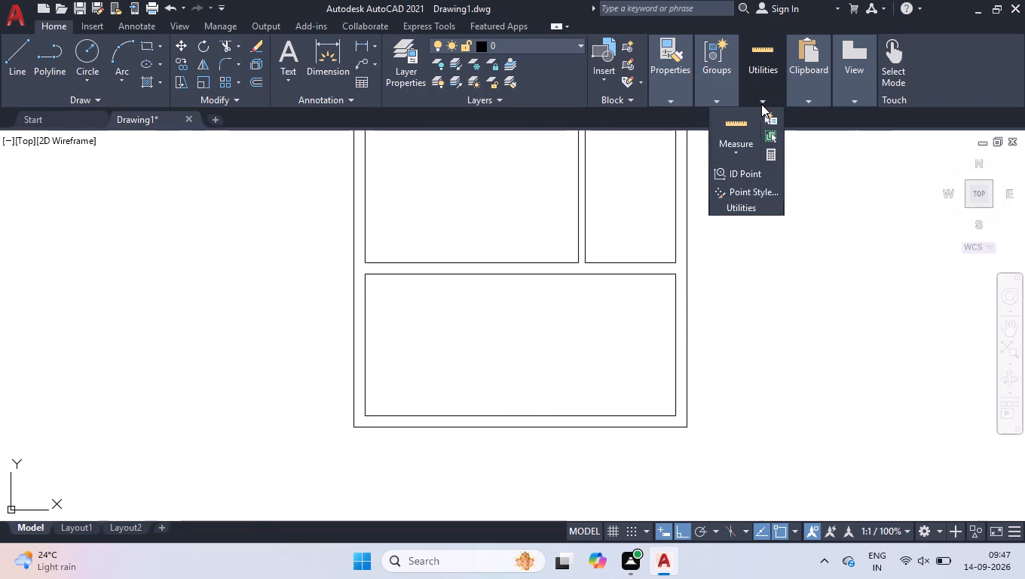
pyautogui.click(750, 115)
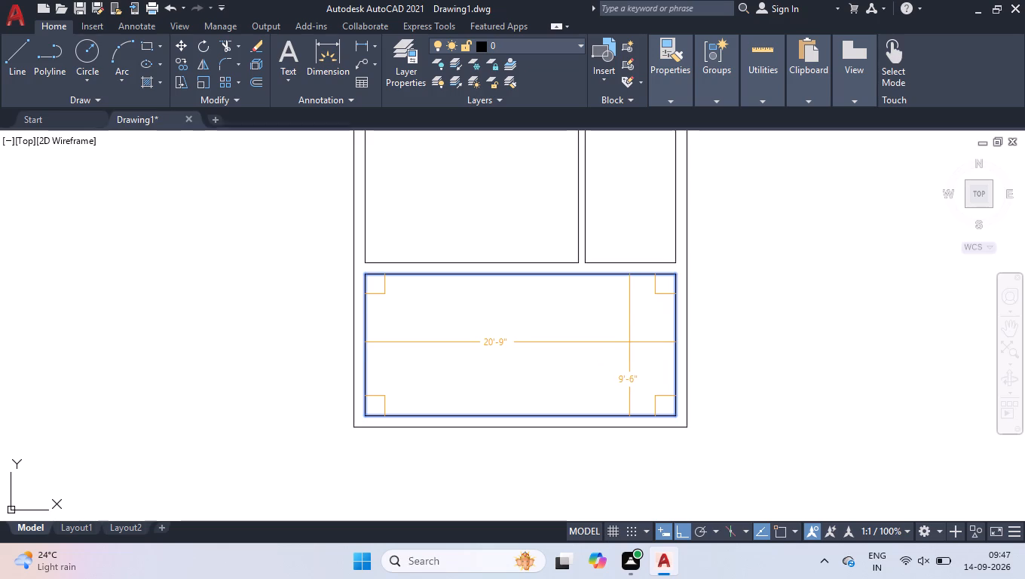
pyautogui.press('space')
# Offset the bottom room's right inner wall line 10'5" to the left, into the room.
pyautogui.write('off')
pyautogui.press('Return')
pyautogui.write('10')
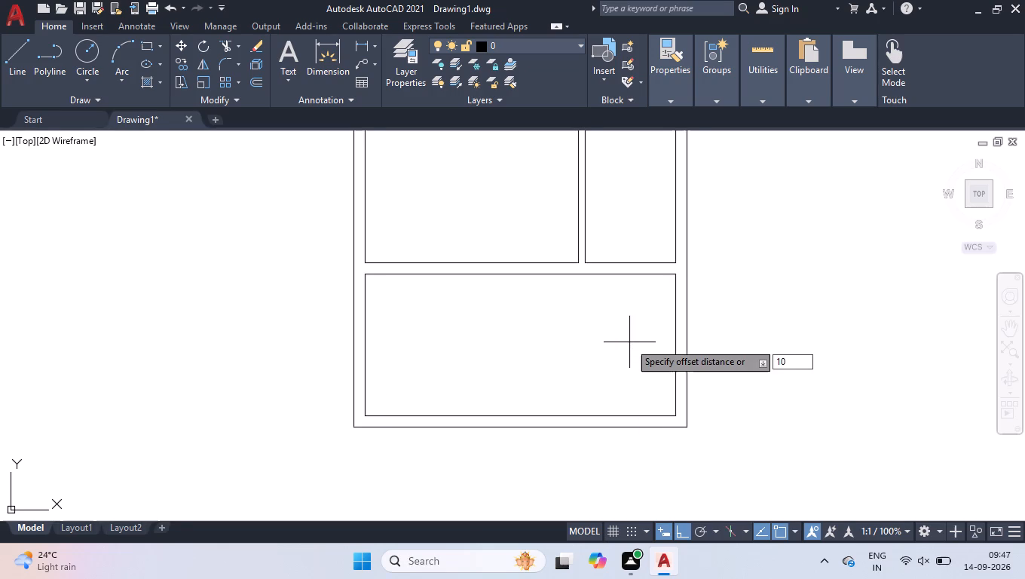
pyautogui.write("'5")
pyautogui.press('Return')
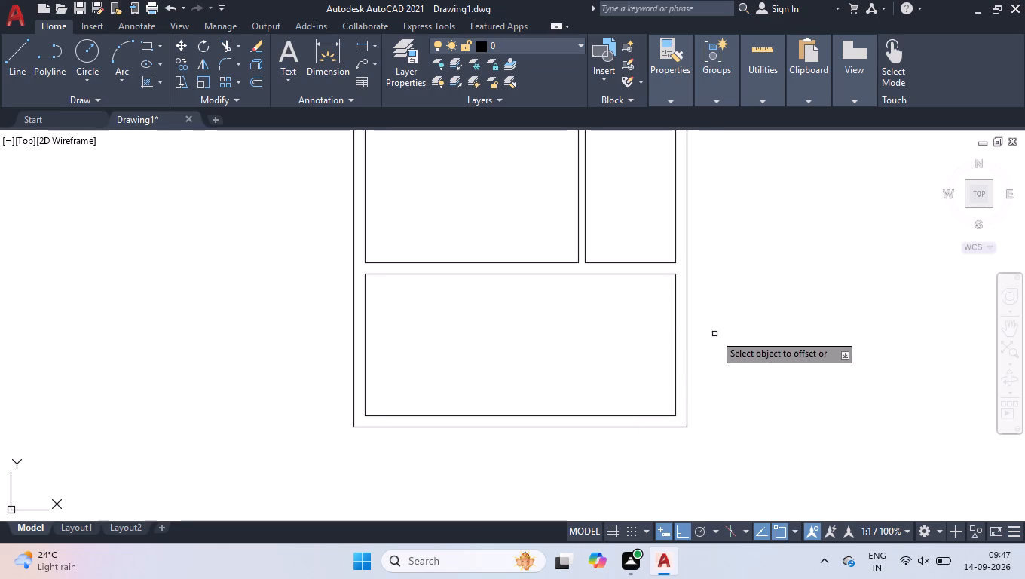
pyautogui.click(675, 348)
pyautogui.click(632, 359)
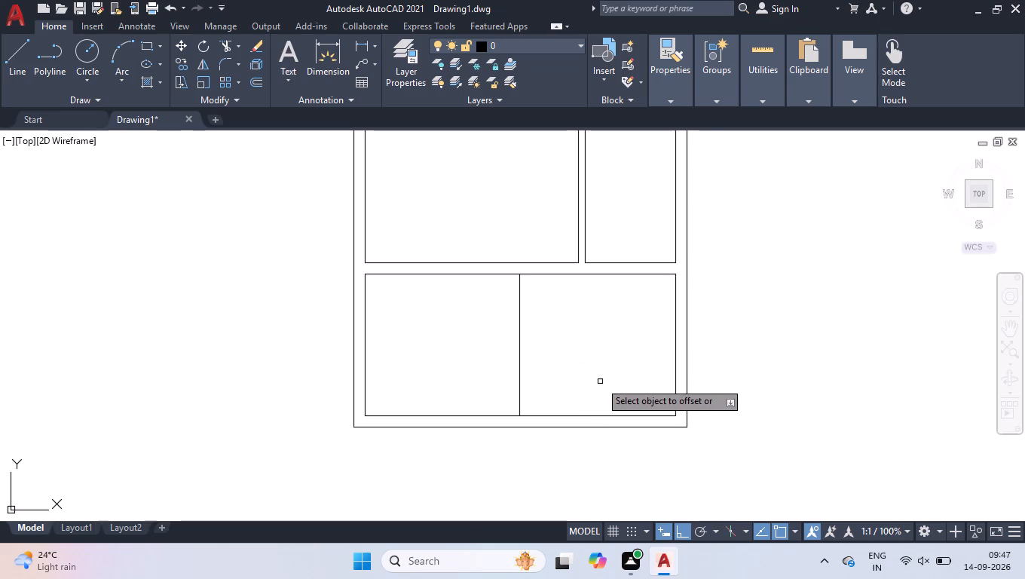
# Offset the new dividing line 4" to the left to form the partition's thickness.
pyautogui.click(519, 335)
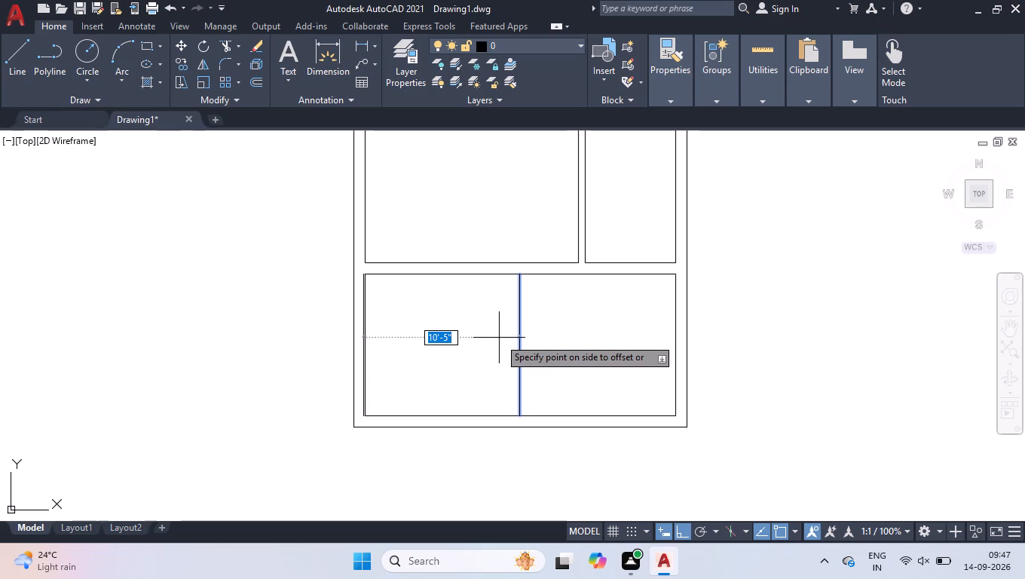
pyautogui.press('4')
pyautogui.press('Return')
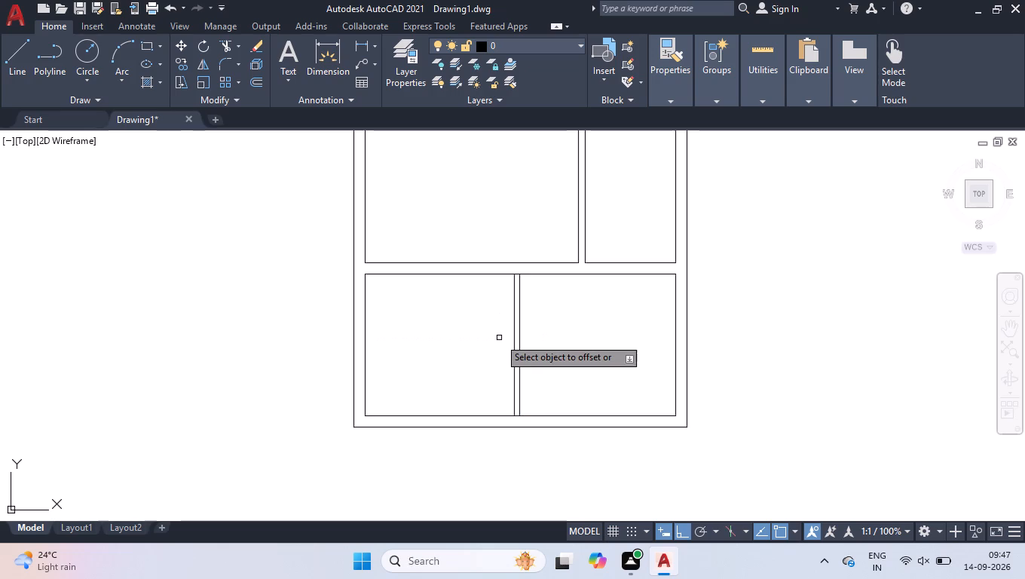
pyautogui.press('space')
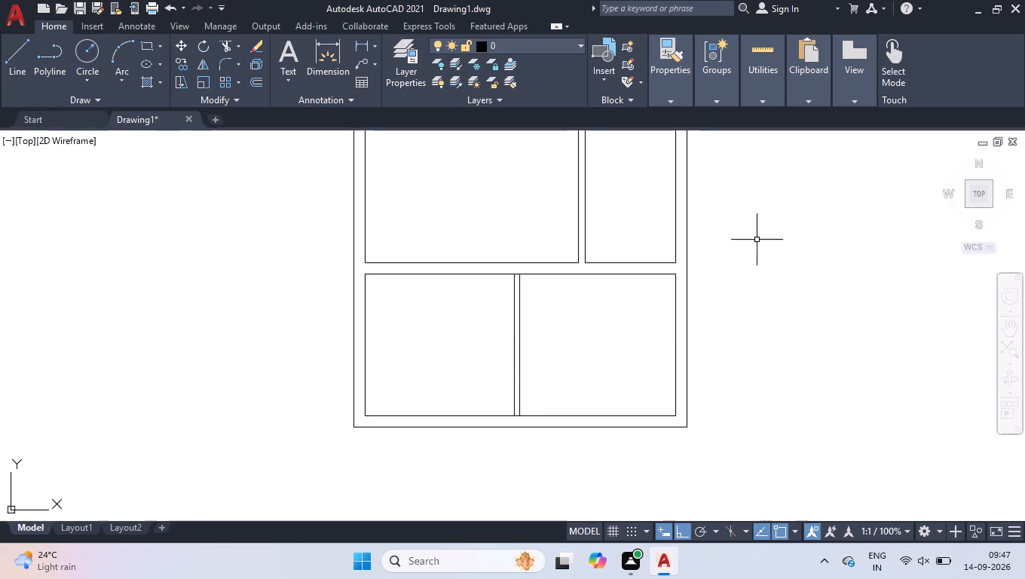
# Measure the inside width and height of the room left of the new partition.
pyautogui.click(737, 122)
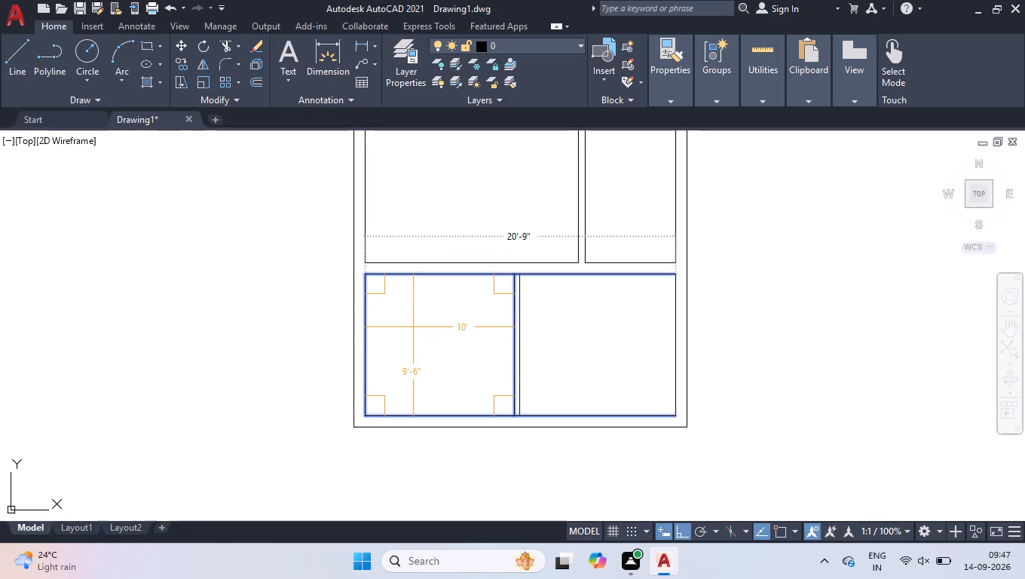
pyautogui.press('space')
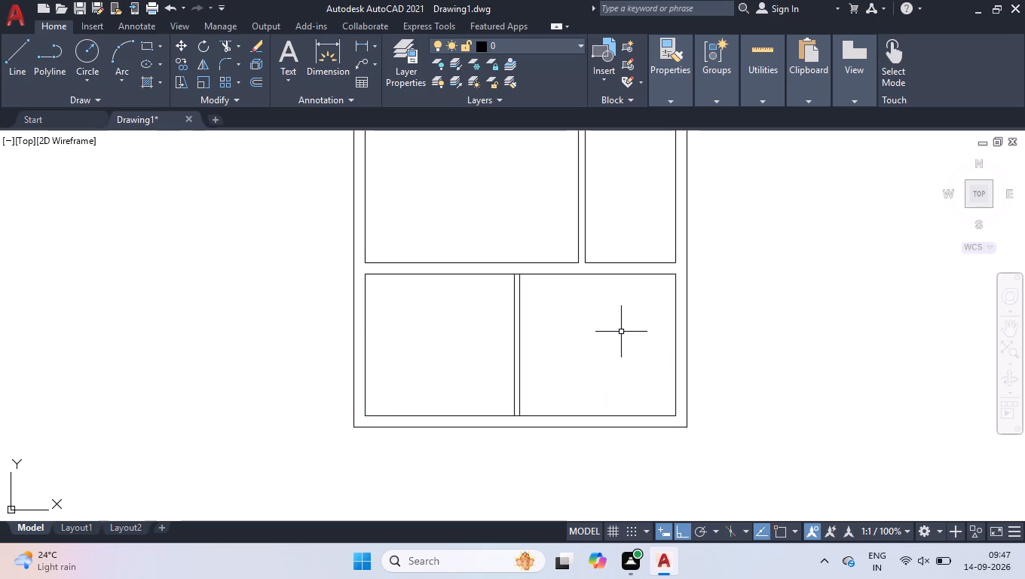
# Trim the upper and lower horizontal wall lines between the new partition's two lines at both ends.
pyautogui.write('tr')
pyautogui.press('space')
pyautogui.scroll(1, 487, 348)
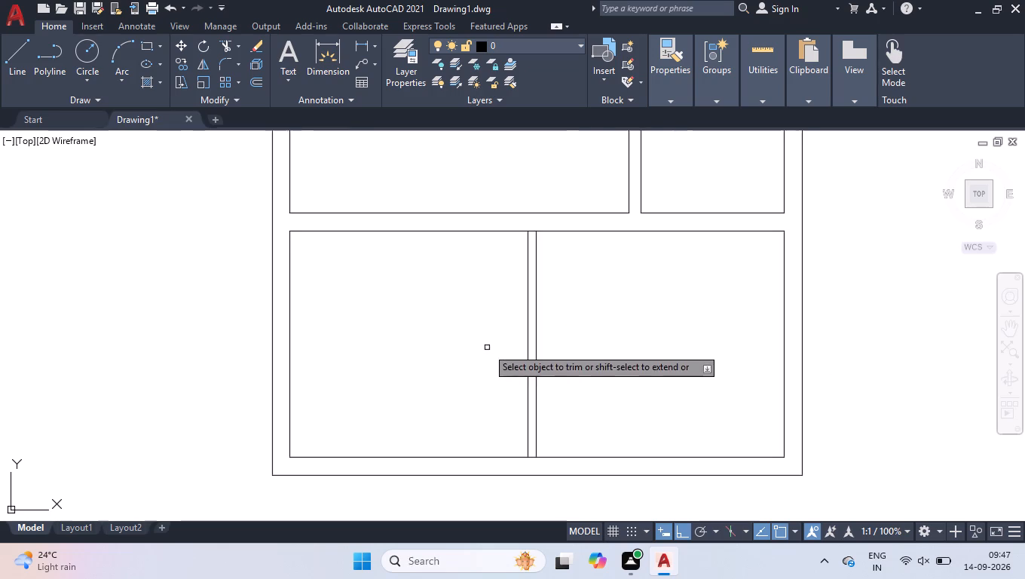
pyautogui.scroll(1, 508, 377)
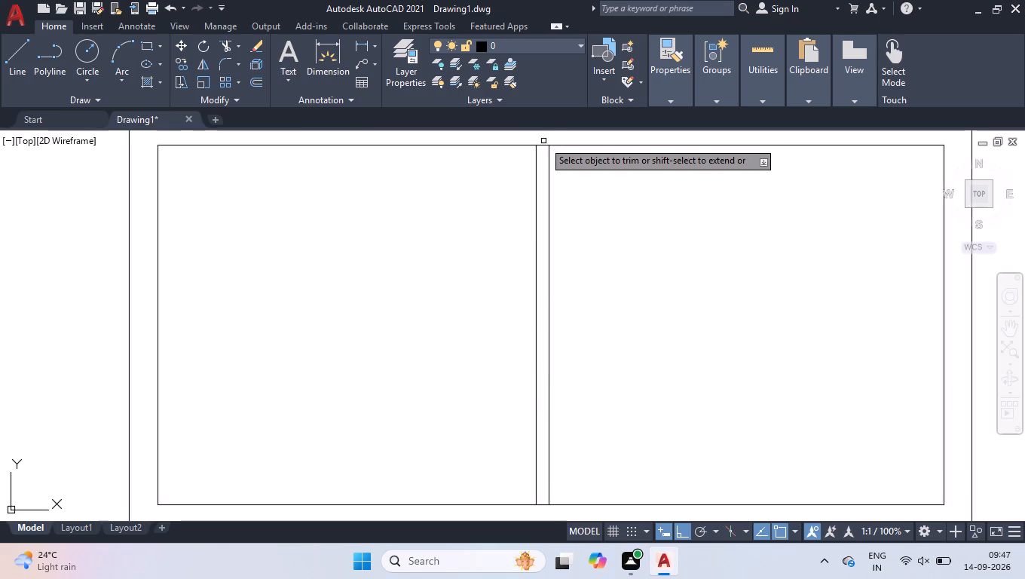
pyautogui.click(543, 142)
pyautogui.scroll(-2, 538, 175)
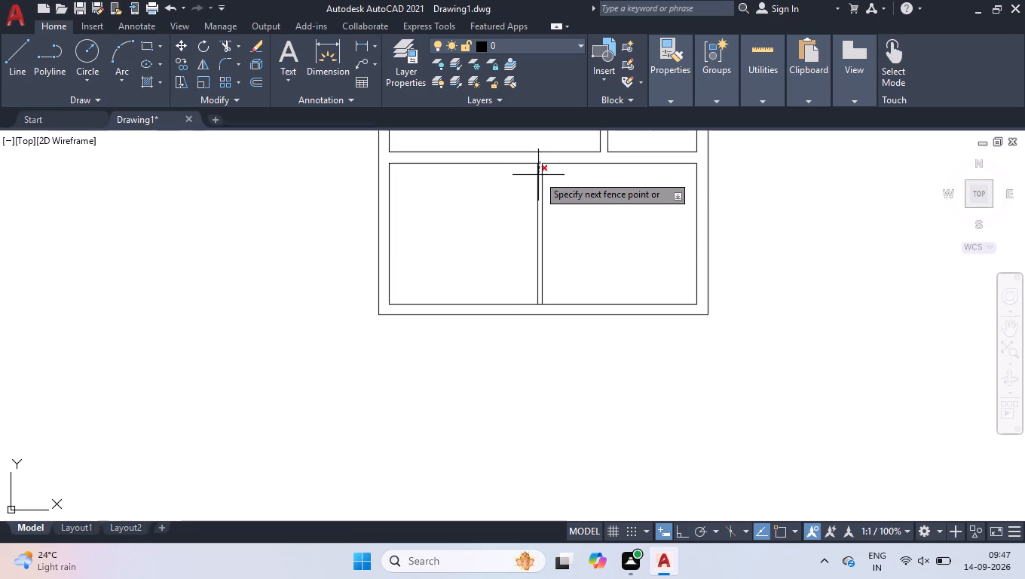
pyautogui.scroll(4, 540, 306)
pyautogui.click(531, 310)
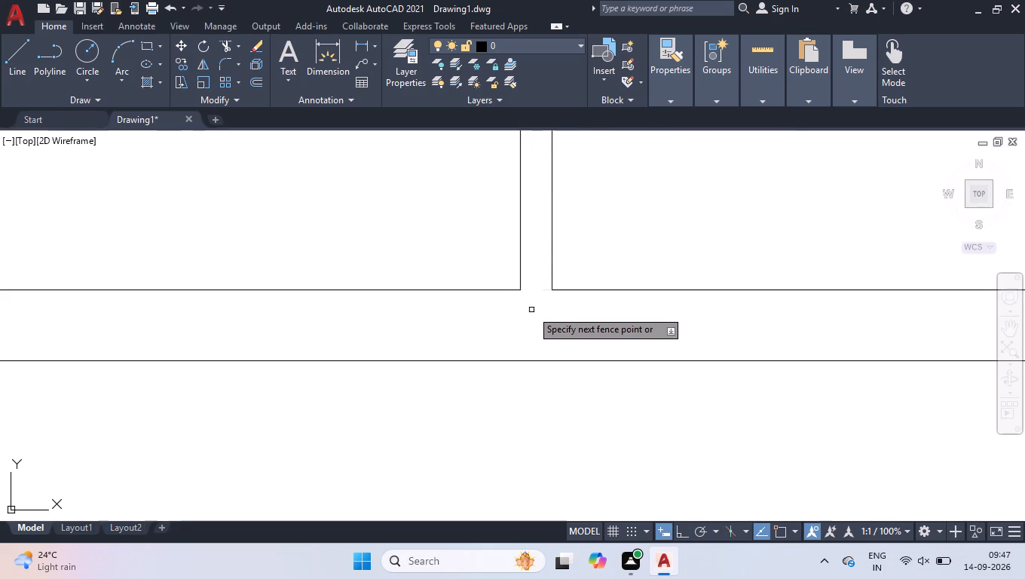
pyautogui.press('space')
# Draw a 9" vertical jamb line across the horizontal wall above the bottom-left room, near the room's right end.
pyautogui.scroll(-3, 534, 308)
pyautogui.scroll(-2, 549, 368)
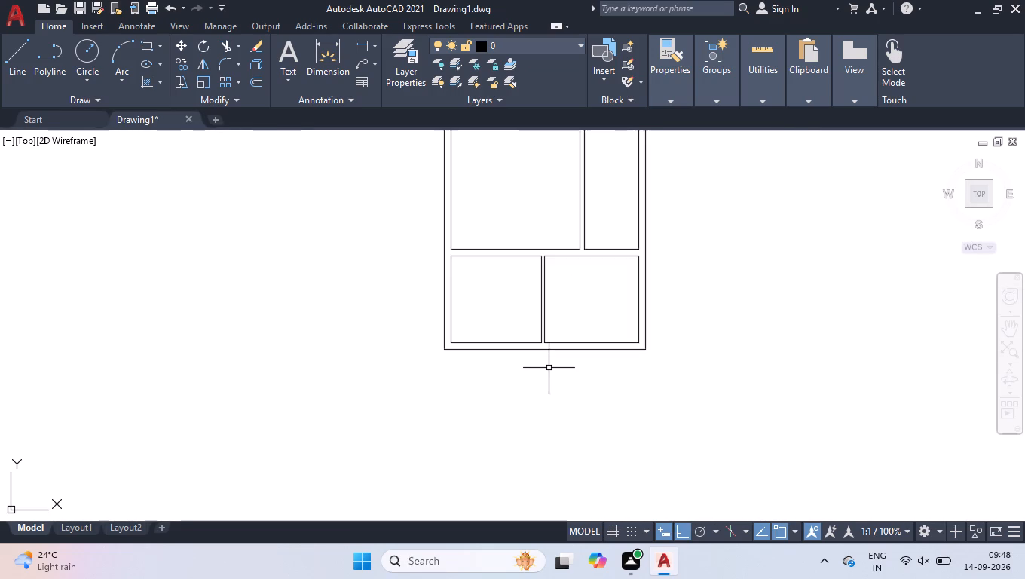
pyautogui.click(974, 196)
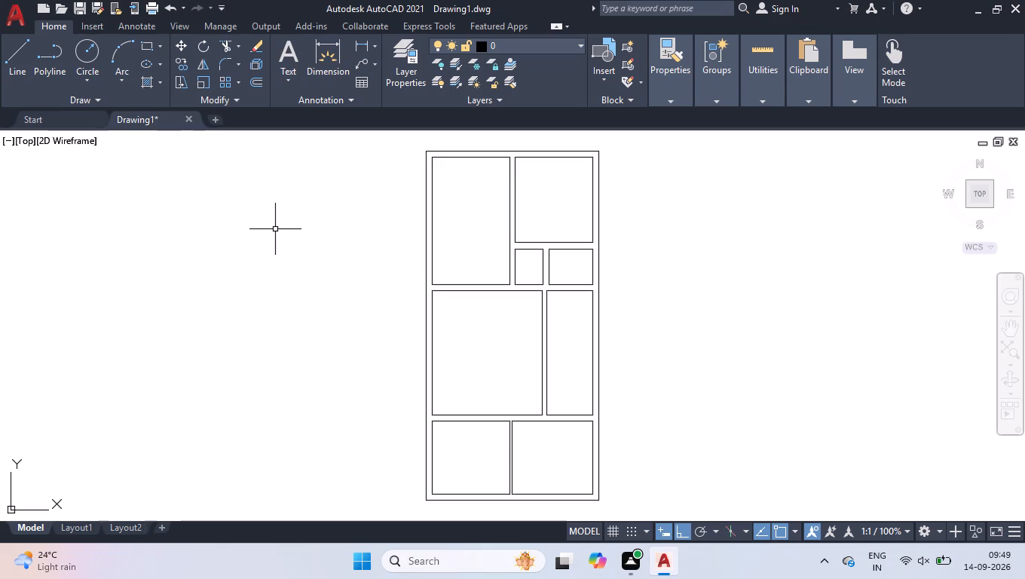
pyautogui.press('l')
pyautogui.press('Return')
pyautogui.scroll(1, 485, 507)
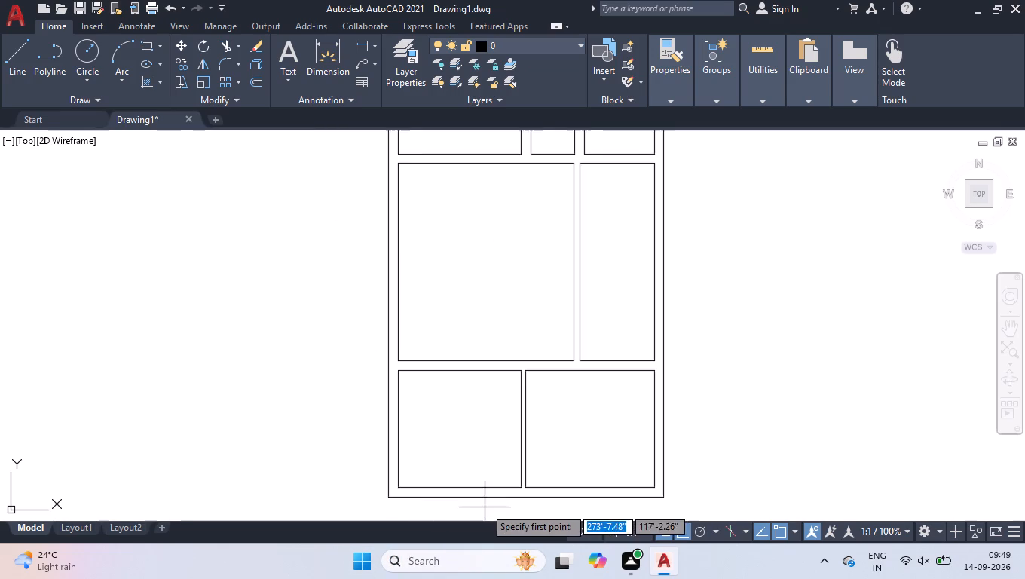
pyautogui.scroll(2, 467, 510)
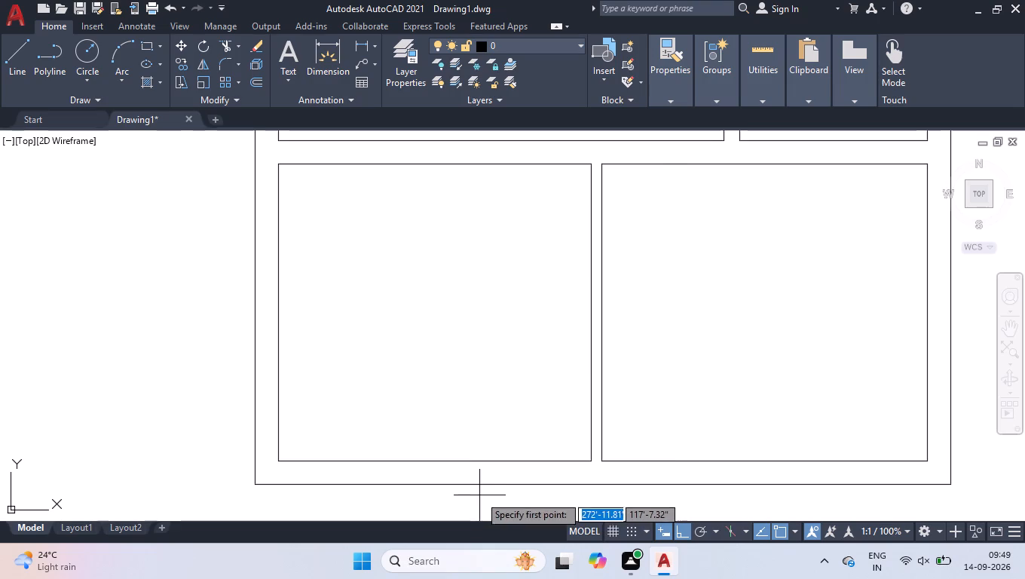
pyautogui.click(563, 167)
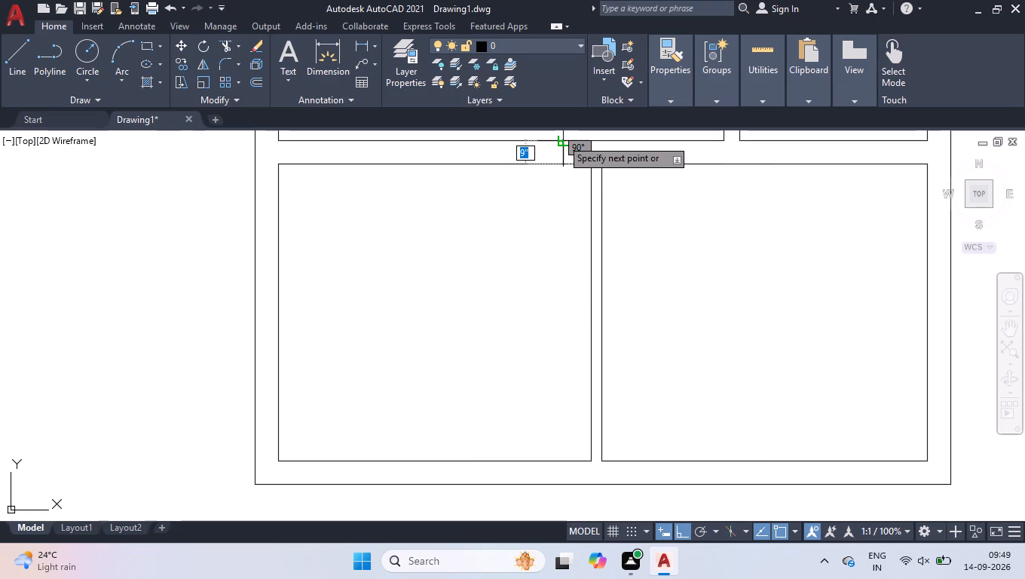
pyautogui.click(562, 138)
pyautogui.press('space')
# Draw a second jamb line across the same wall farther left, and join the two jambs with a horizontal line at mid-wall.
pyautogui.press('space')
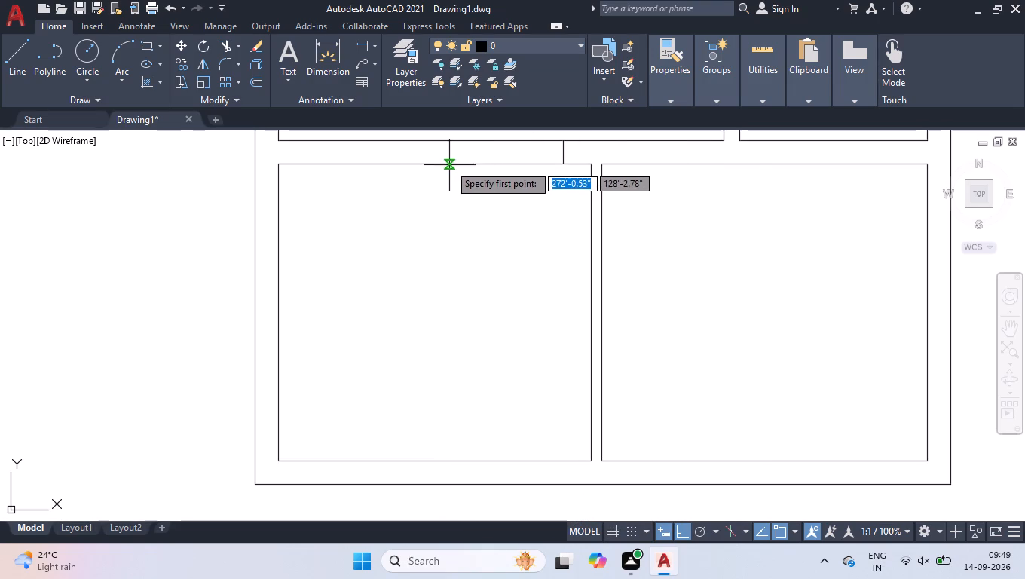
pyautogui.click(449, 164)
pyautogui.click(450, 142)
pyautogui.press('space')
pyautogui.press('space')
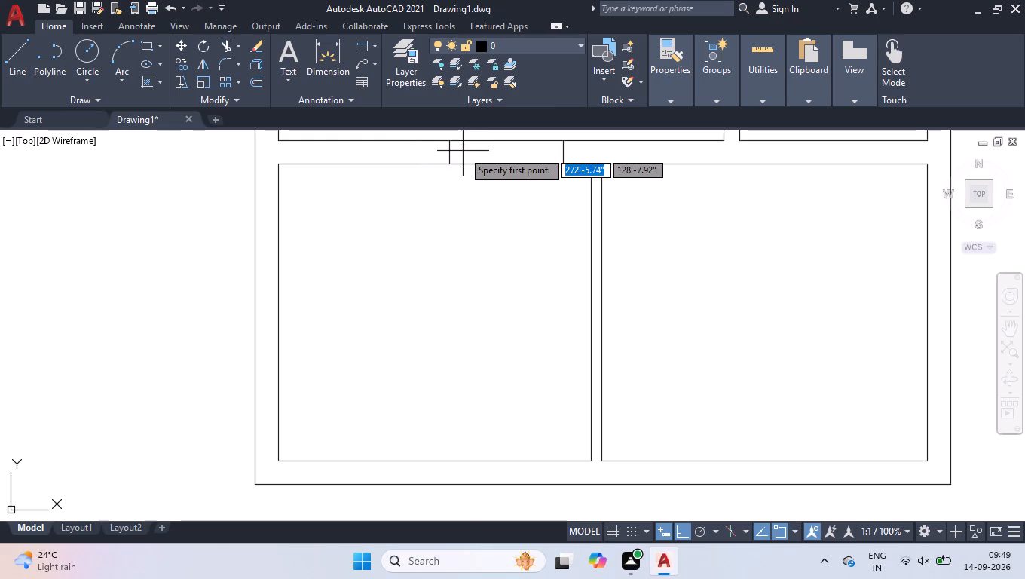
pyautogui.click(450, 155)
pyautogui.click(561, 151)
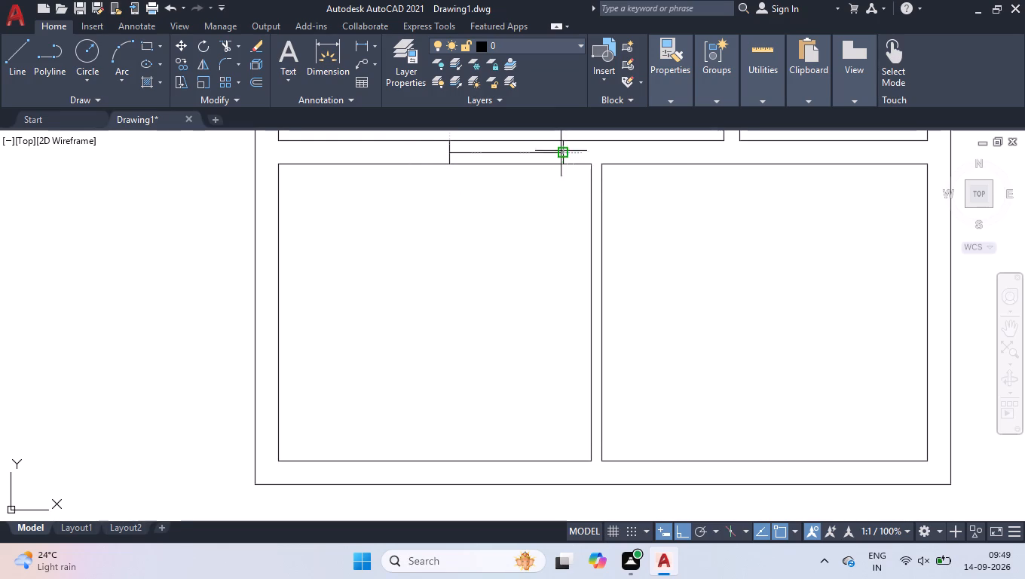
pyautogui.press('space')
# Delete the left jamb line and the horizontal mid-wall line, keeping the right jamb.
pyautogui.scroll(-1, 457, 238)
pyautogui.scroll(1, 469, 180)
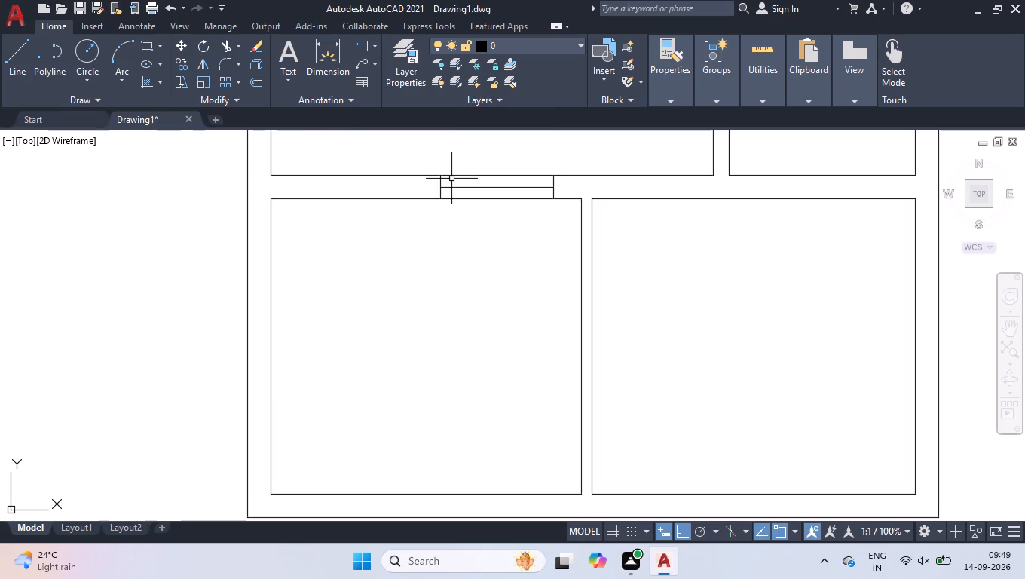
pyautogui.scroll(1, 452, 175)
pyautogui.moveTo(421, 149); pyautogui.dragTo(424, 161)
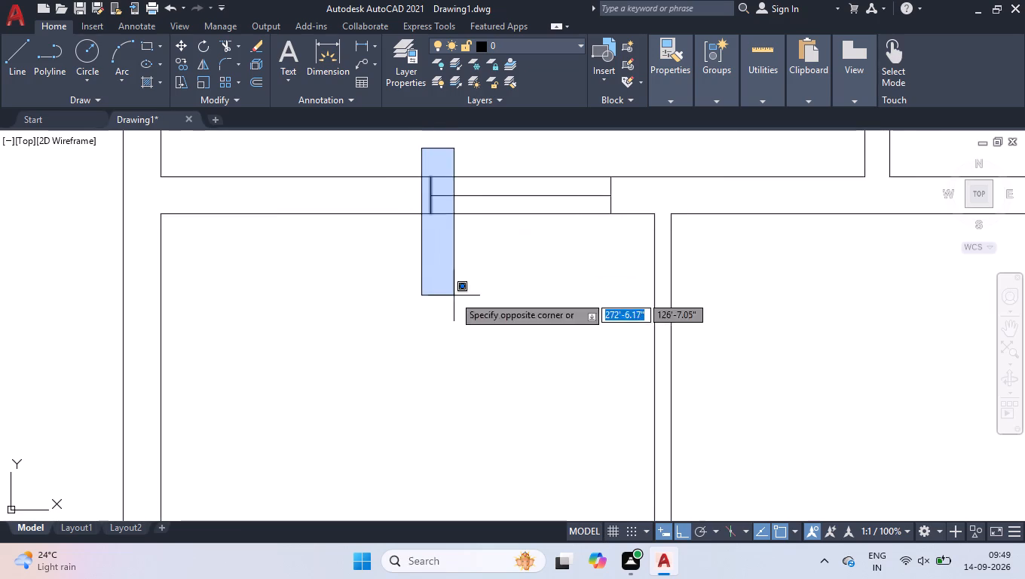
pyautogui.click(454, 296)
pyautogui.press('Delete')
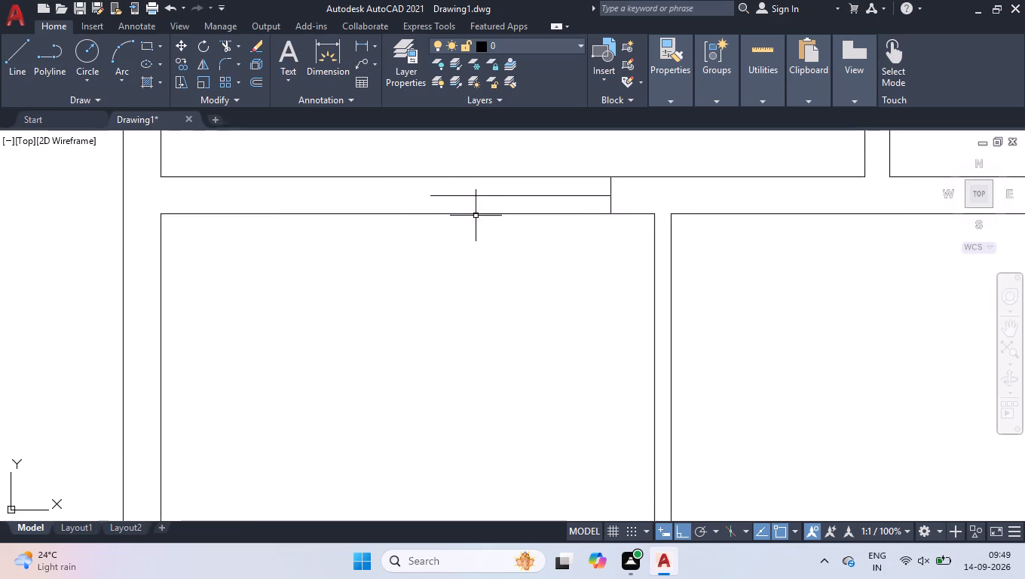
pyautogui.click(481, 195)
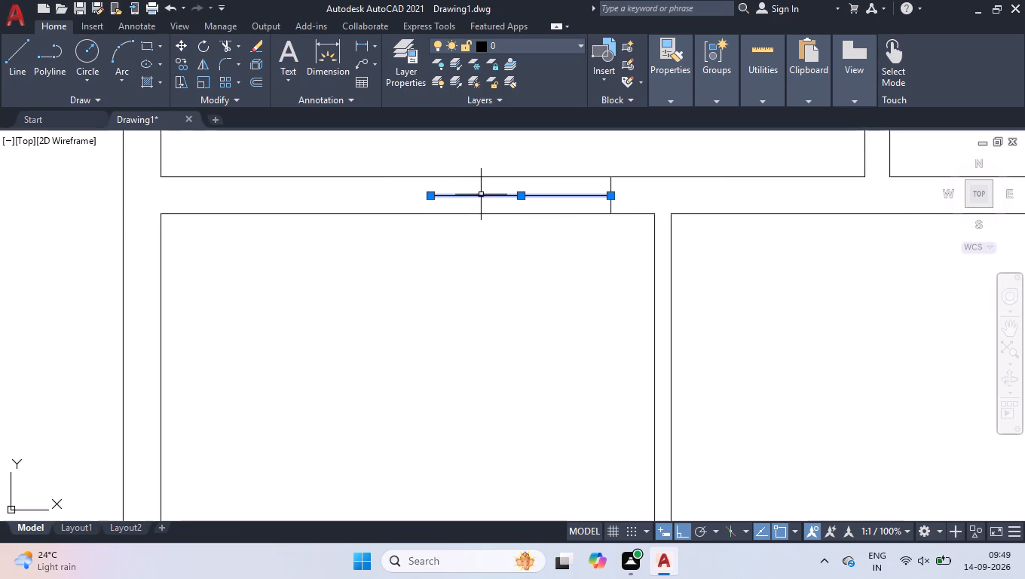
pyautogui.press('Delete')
# Draw a 3' line leftward from the midpoint of the remaining jamb, continuing 4.5" down to the wall's lower line.
pyautogui.press(';')
pyautogui.press('BackSpace')
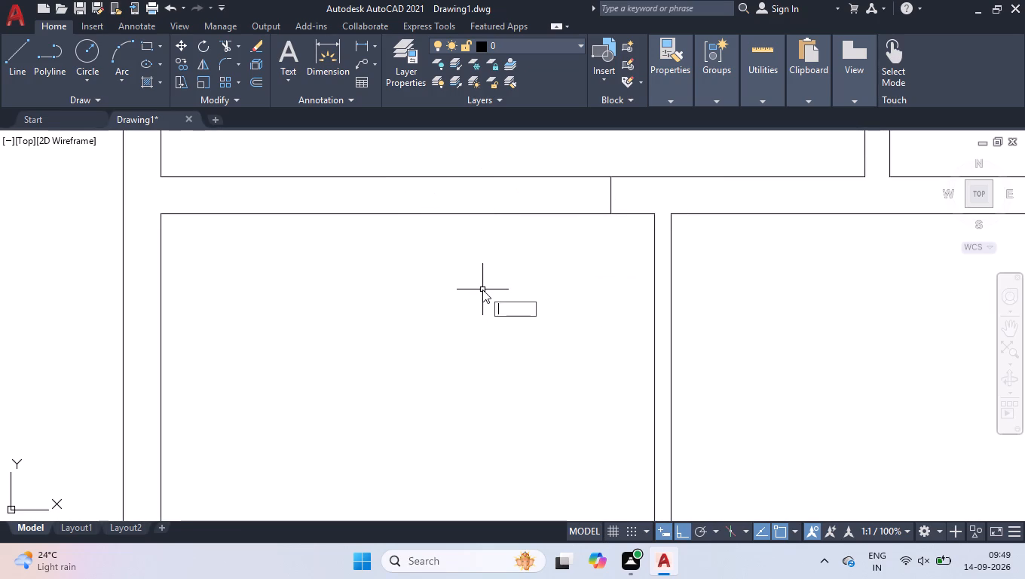
pyautogui.press('l')
pyautogui.press('Return')
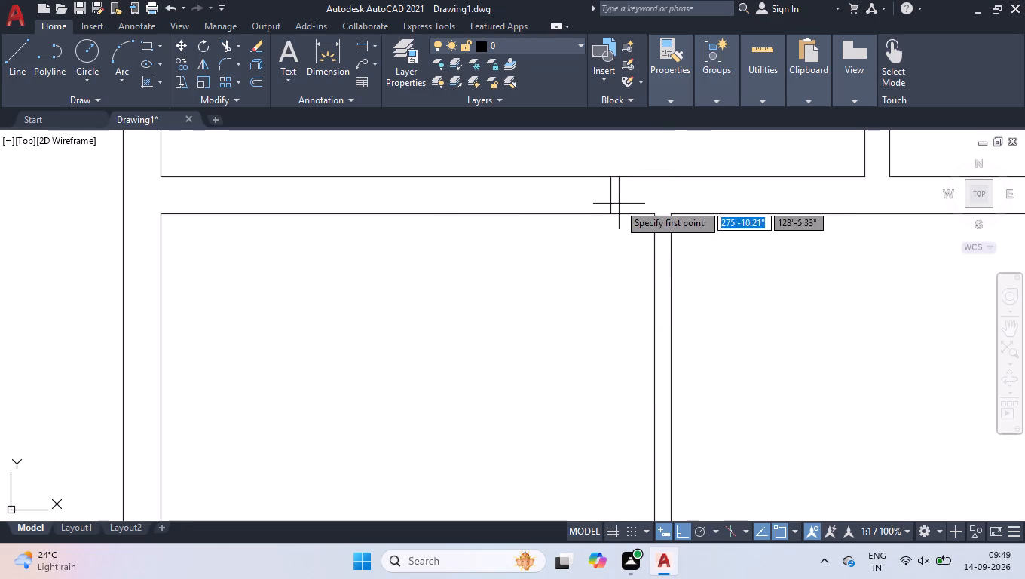
pyautogui.click(614, 194)
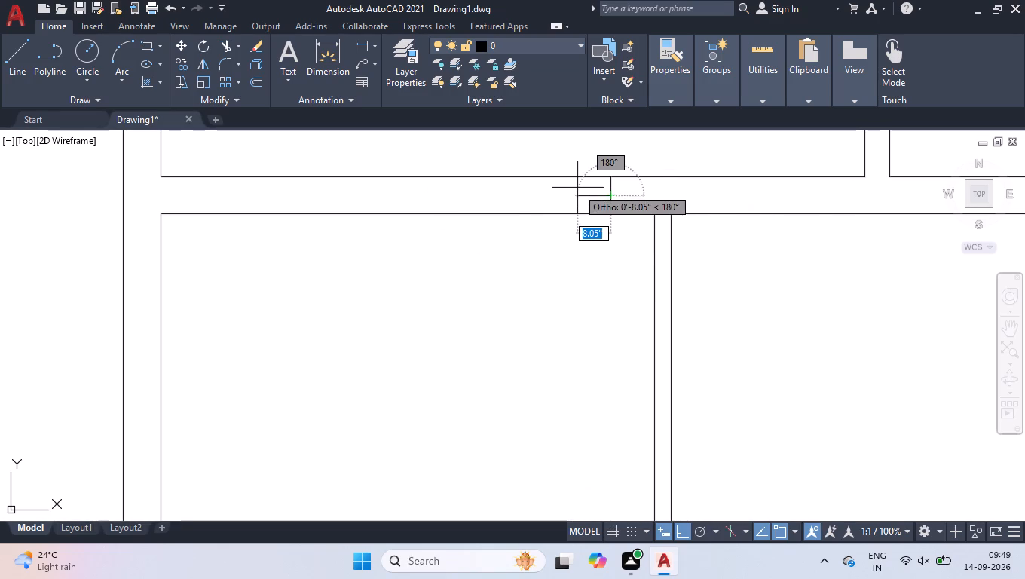
pyautogui.write("3'")
pyautogui.press('Return')
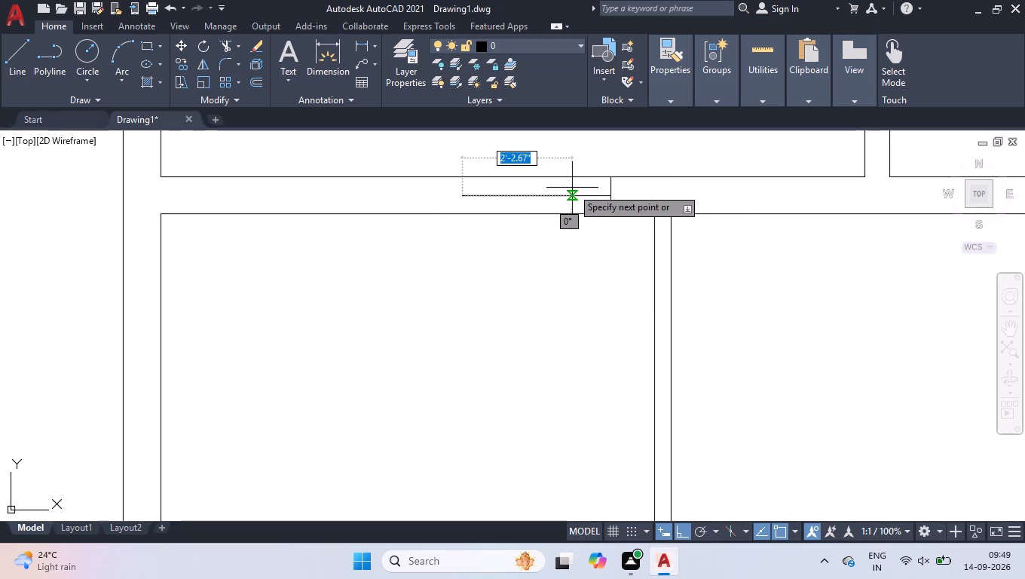
pyautogui.click(465, 213)
pyautogui.press('space')
pyautogui.press('space')
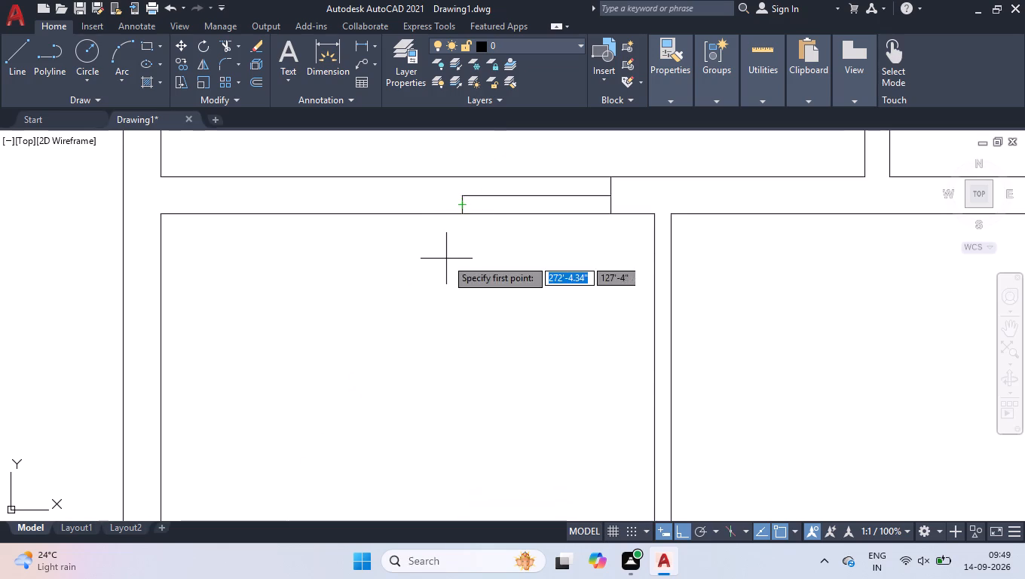
pyautogui.press('space')
pyautogui.press('space')
# Stretch the short vertical line's upper end up to the wall's upper line, making it a full 9" jamb.
pyautogui.scroll(2, 448, 170)
pyautogui.click(449, 161)
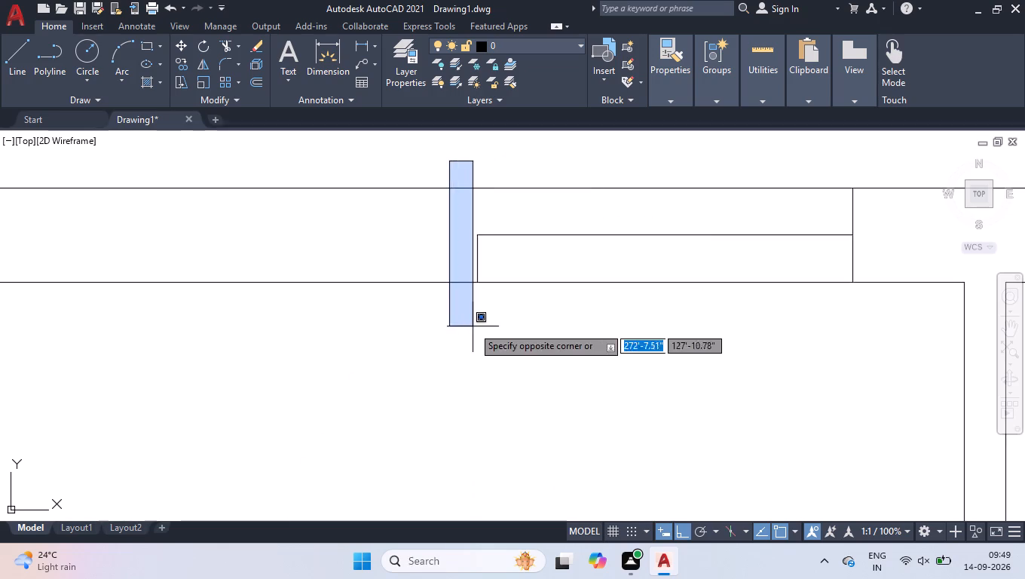
pyautogui.click(497, 339)
pyautogui.scroll(2, 428, 174)
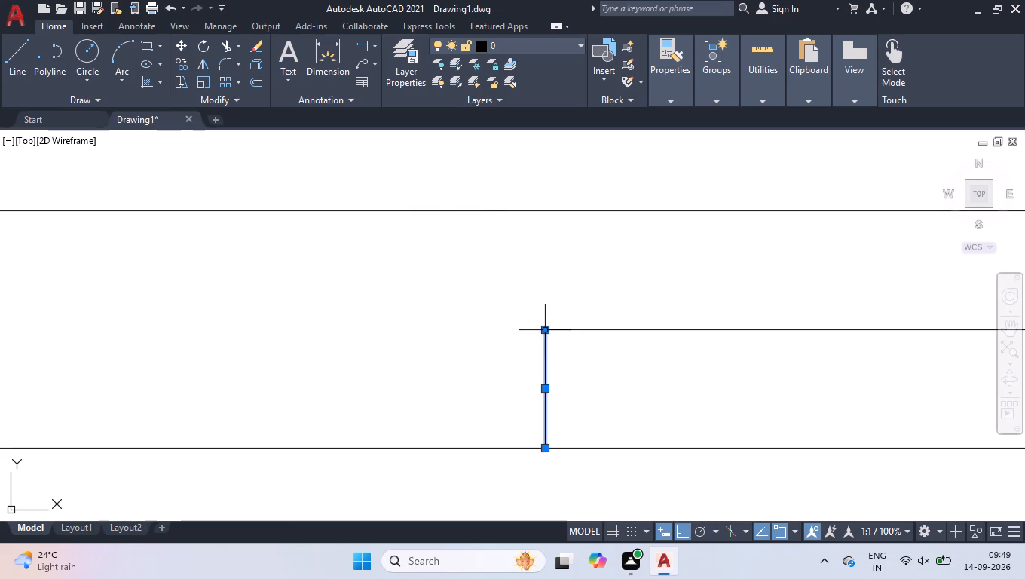
pyautogui.click(546, 328)
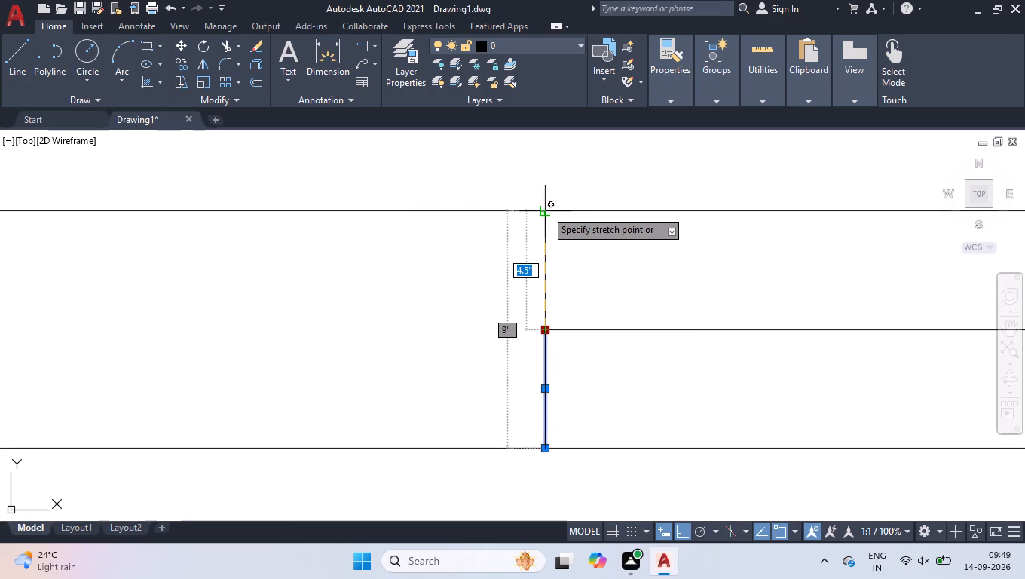
pyautogui.click(546, 210)
pyautogui.rightClick(502, 251)
pyautogui.click(523, 421)
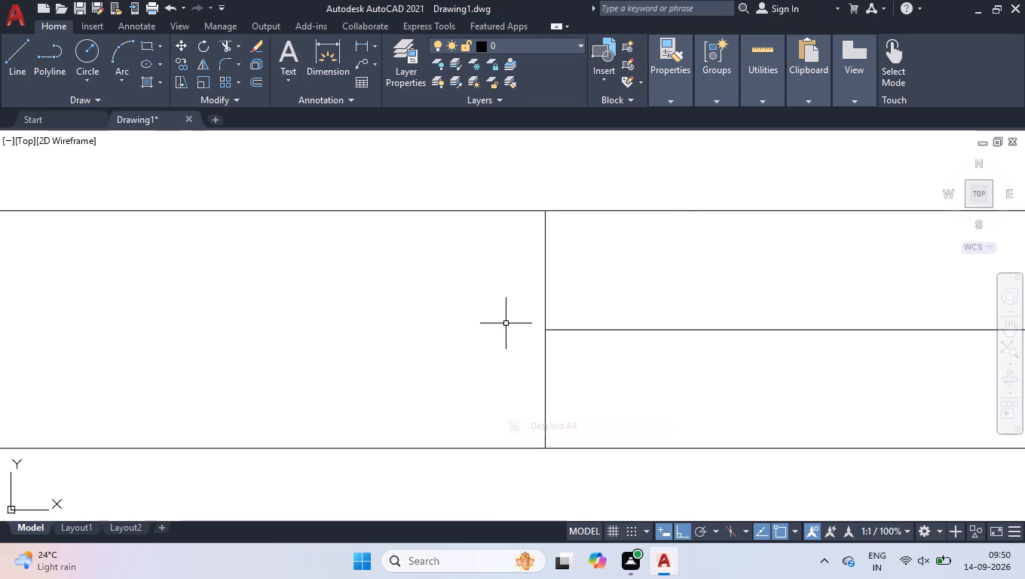
# Delete the 3' horizontal guide line between the two door jambs.
pyautogui.scroll(-5, 506, 323)
pyautogui.scroll(1, 546, 317)
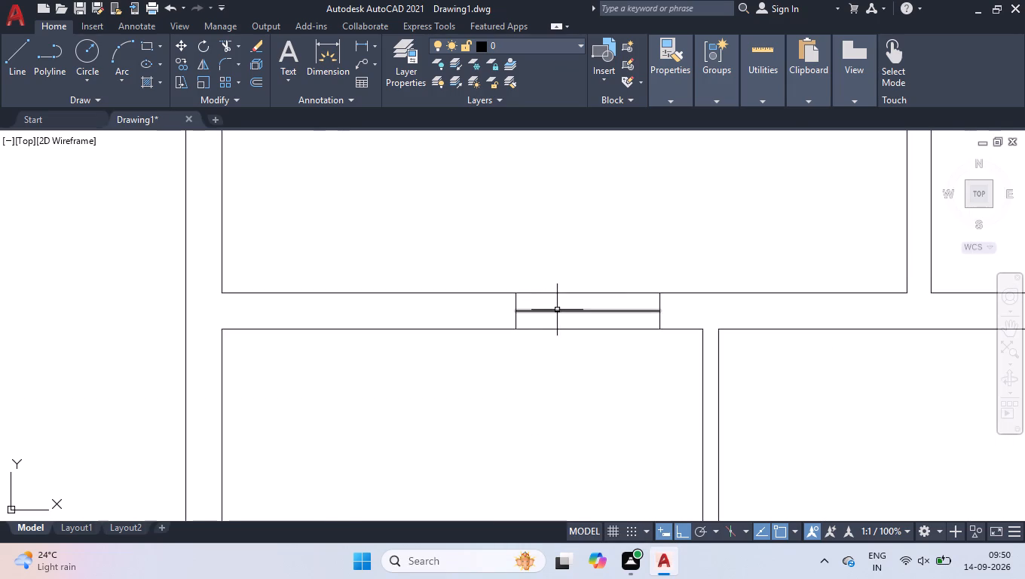
pyautogui.click(556, 311)
pyautogui.press('Delete')
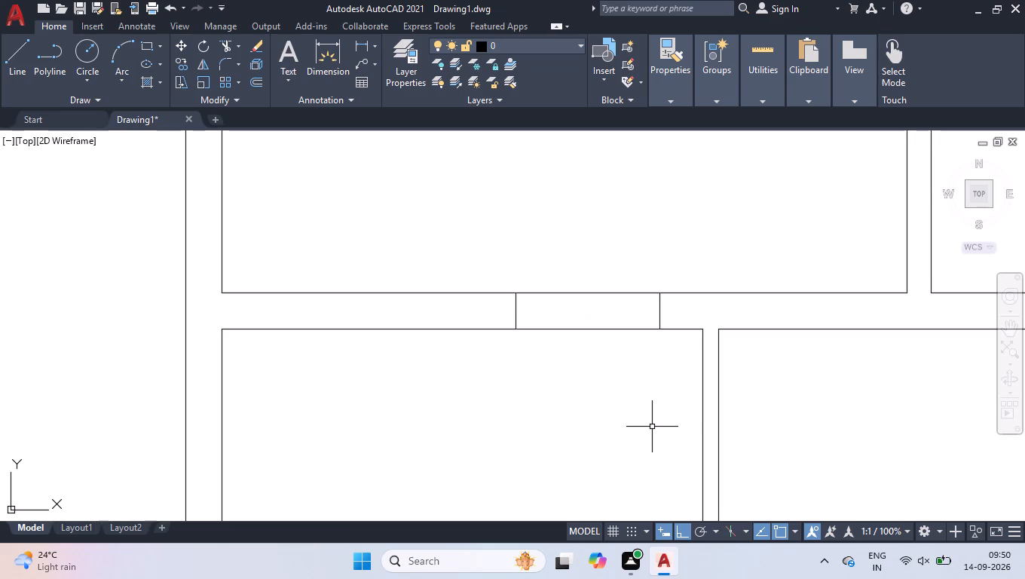
# Draw two vertical lines across the same wall left of the door jambs, marking both sides of a window opening.
pyautogui.press('l')
pyautogui.press('Return')
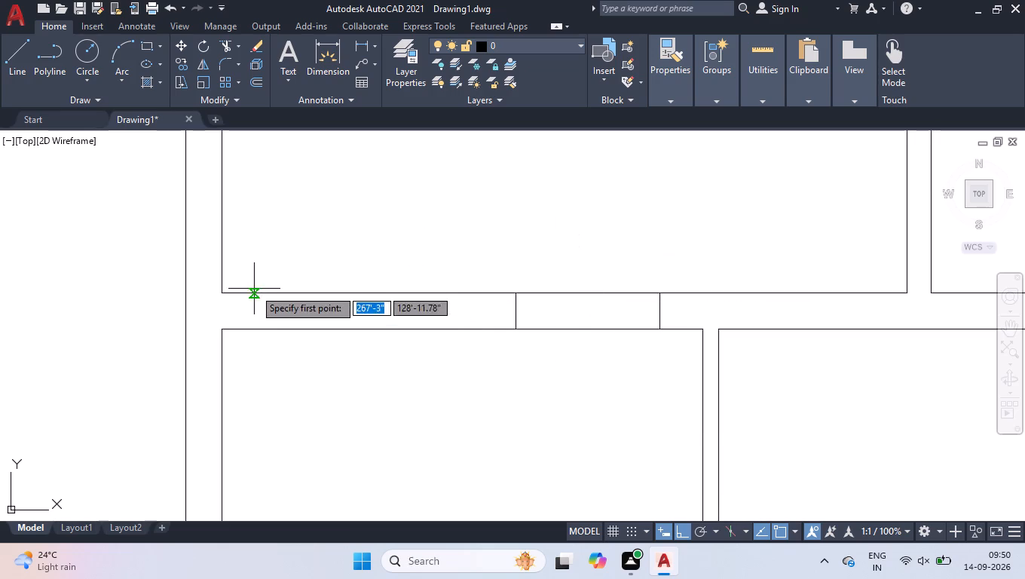
pyautogui.click(256, 296)
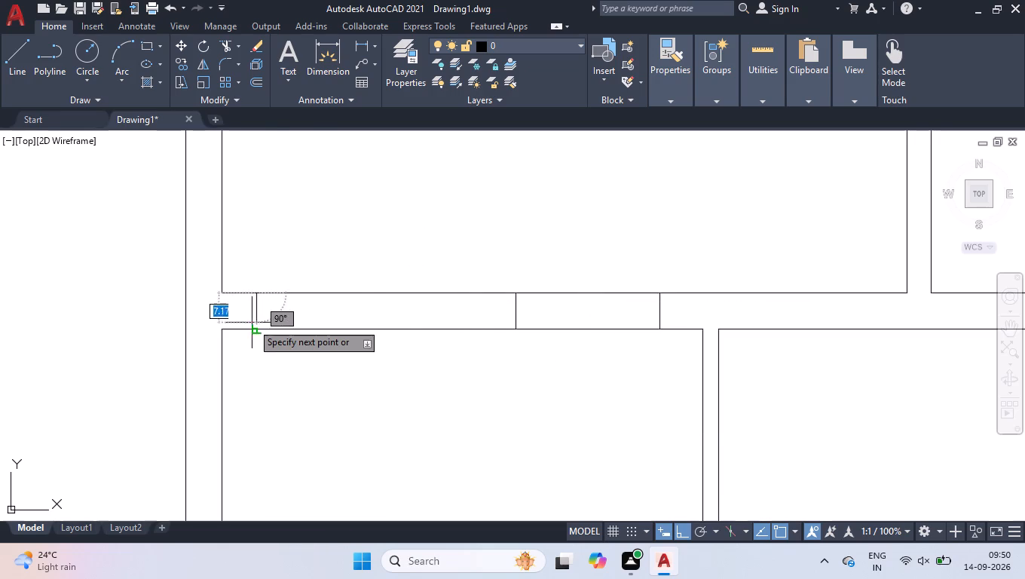
pyautogui.click(255, 327)
pyautogui.press('space')
pyautogui.press('space')
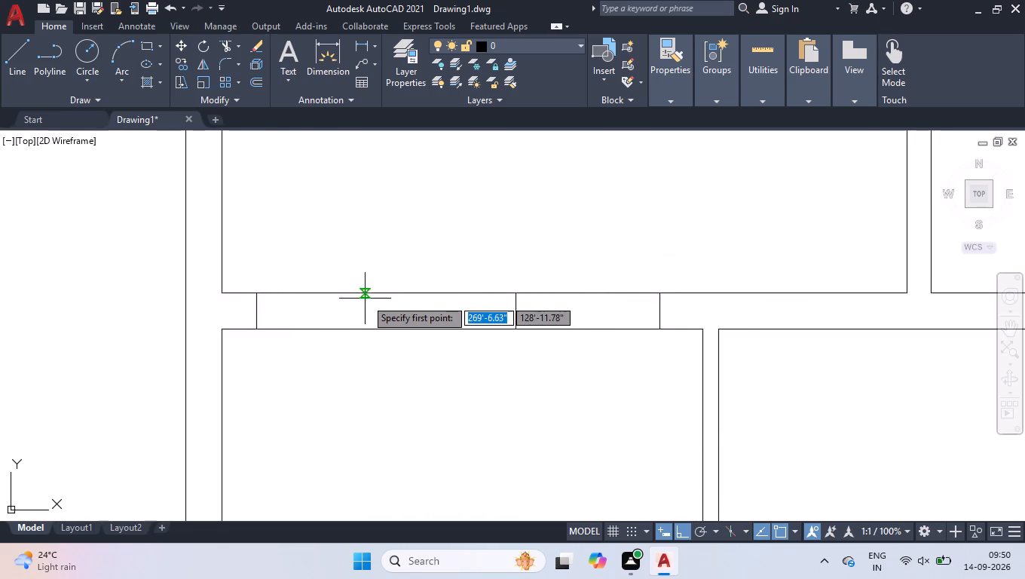
pyautogui.click(381, 297)
pyautogui.click(381, 326)
pyautogui.press('space')
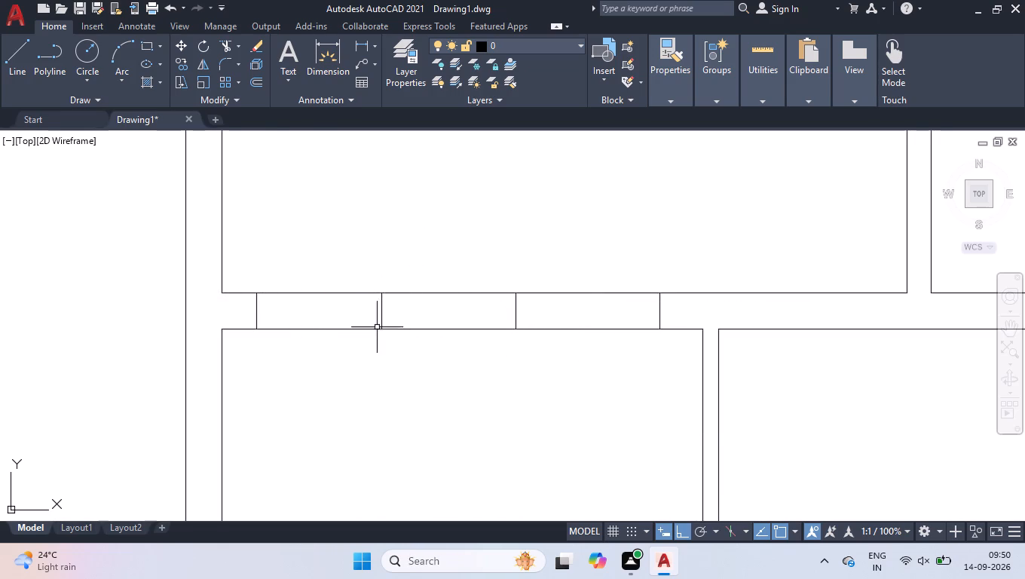
# Draw a horizontal line joining the midpoints of the two window side lines.
pyautogui.scroll(1, 230, 299)
pyautogui.scroll(1, 363, 325)
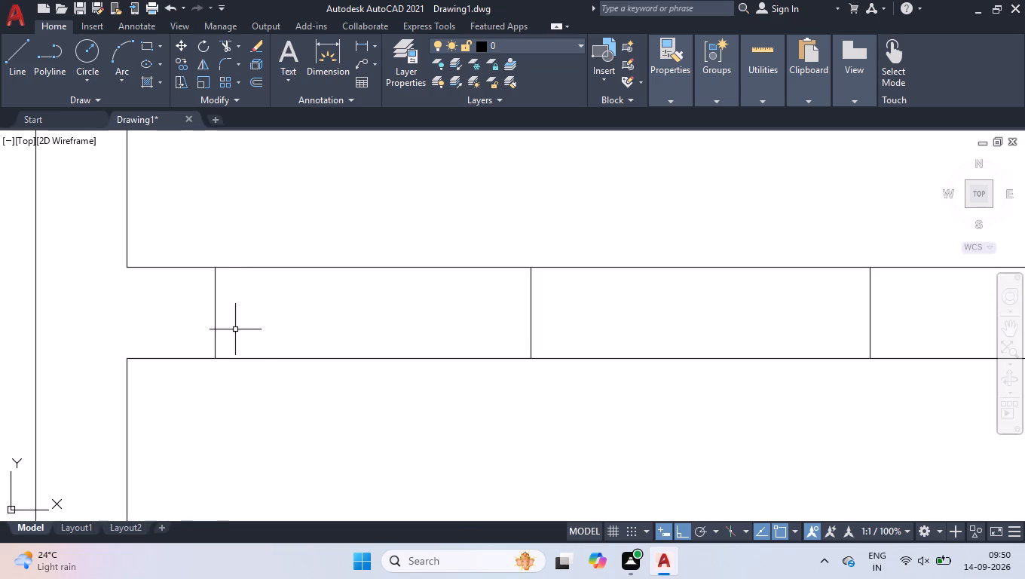
pyautogui.press('space')
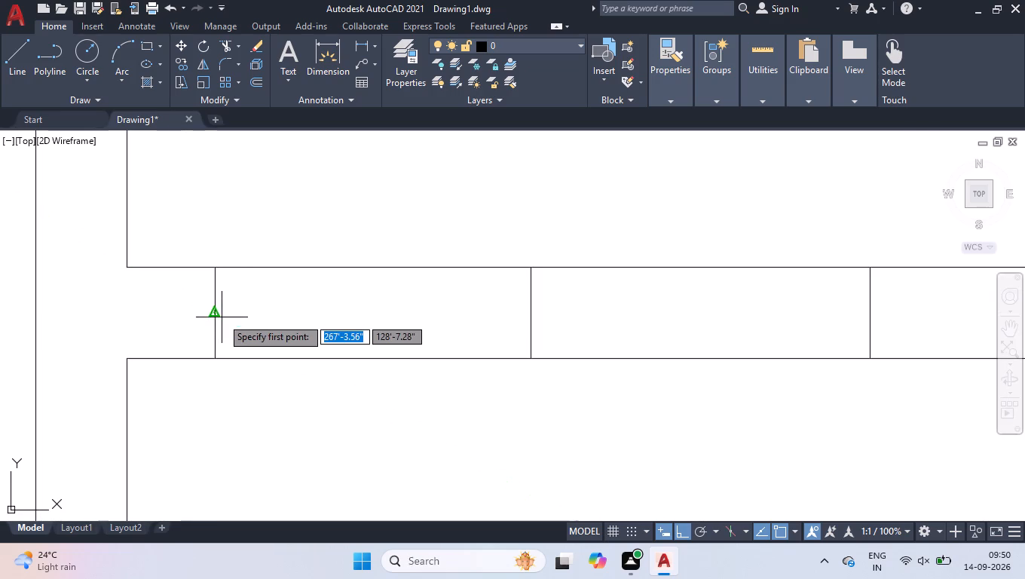
pyautogui.click(216, 314)
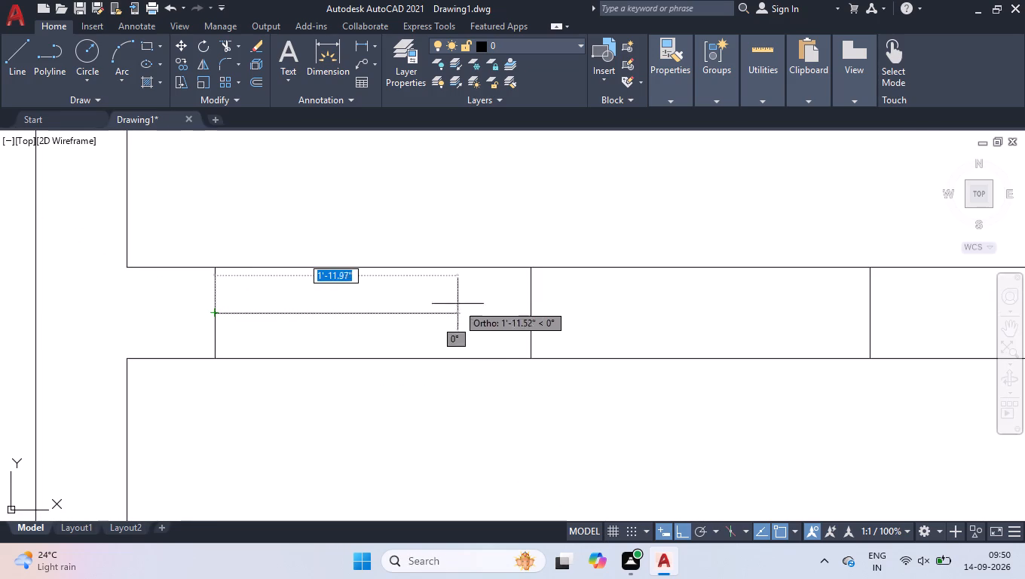
pyautogui.click(532, 312)
pyautogui.press('space')
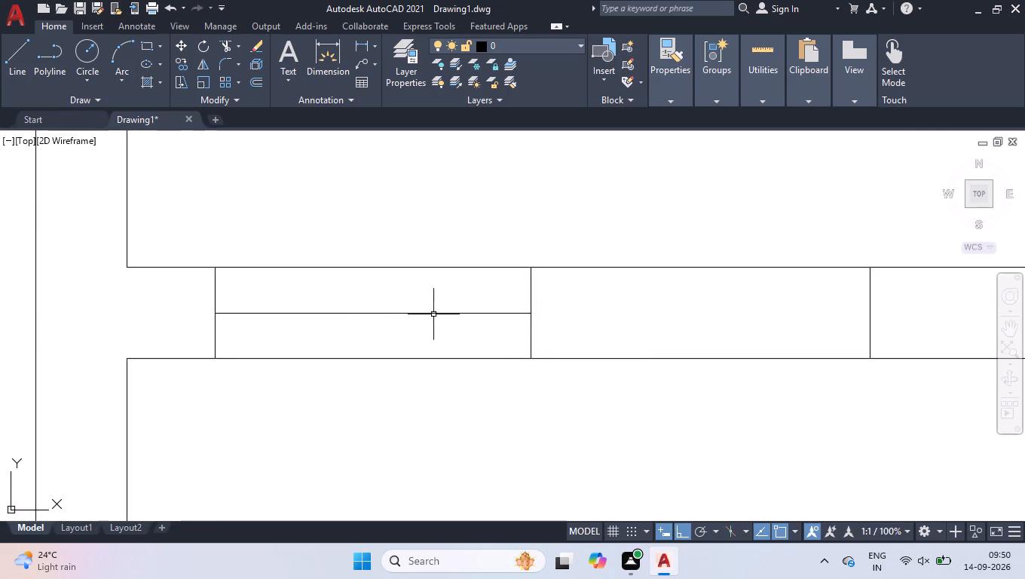
# Trim both wall lines between the two door jambs, opening the doorway next to the window.
pyautogui.scroll(-4, 335, 257)
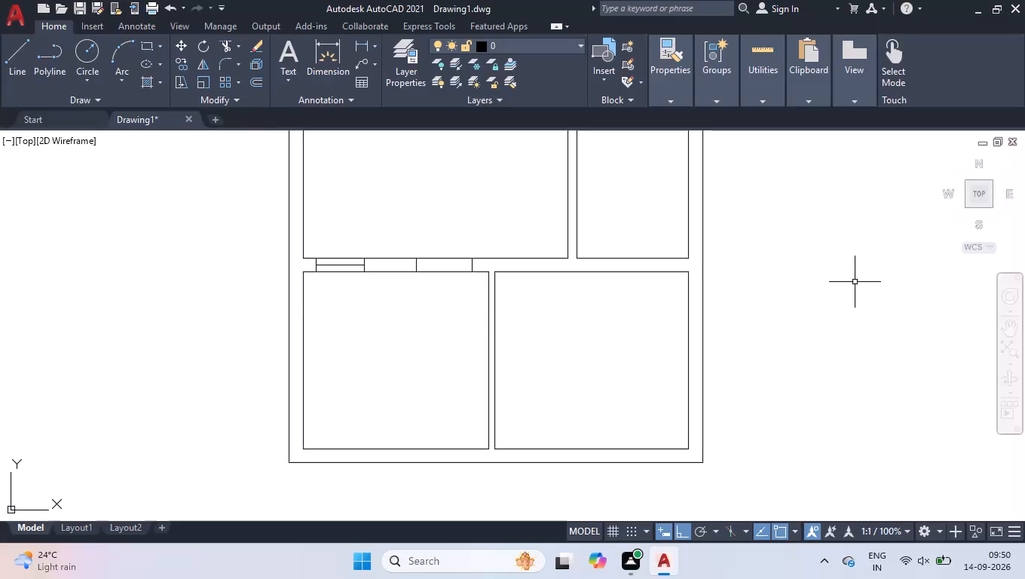
pyautogui.write('tr')
pyautogui.press('Return')
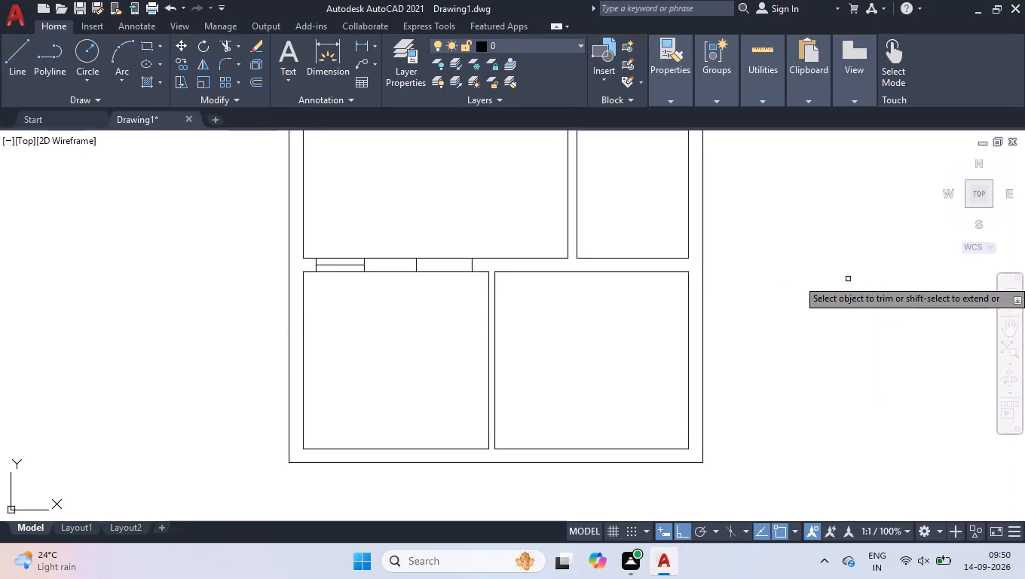
pyautogui.click(457, 228)
pyautogui.click(430, 335)
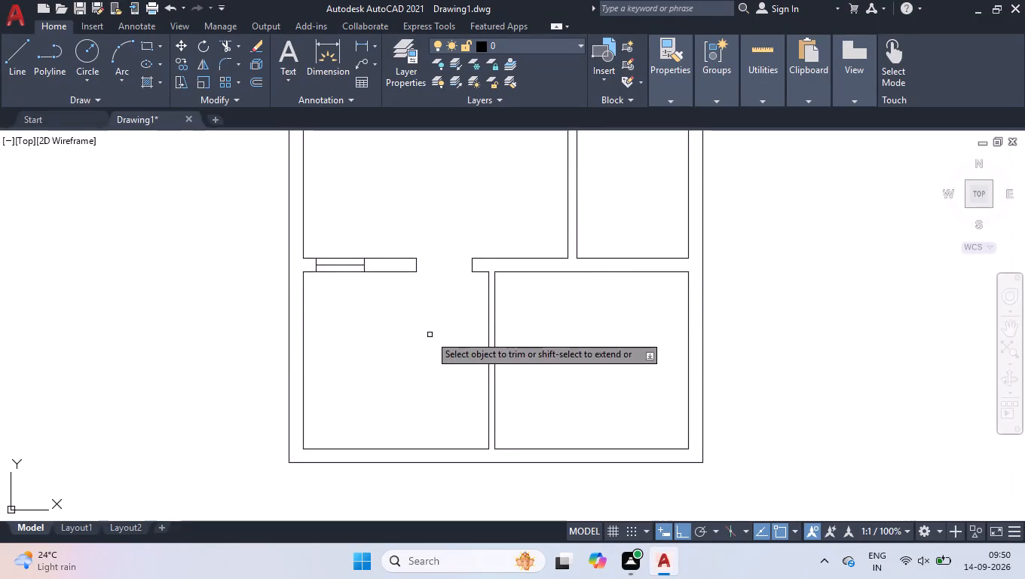
pyautogui.press('space')
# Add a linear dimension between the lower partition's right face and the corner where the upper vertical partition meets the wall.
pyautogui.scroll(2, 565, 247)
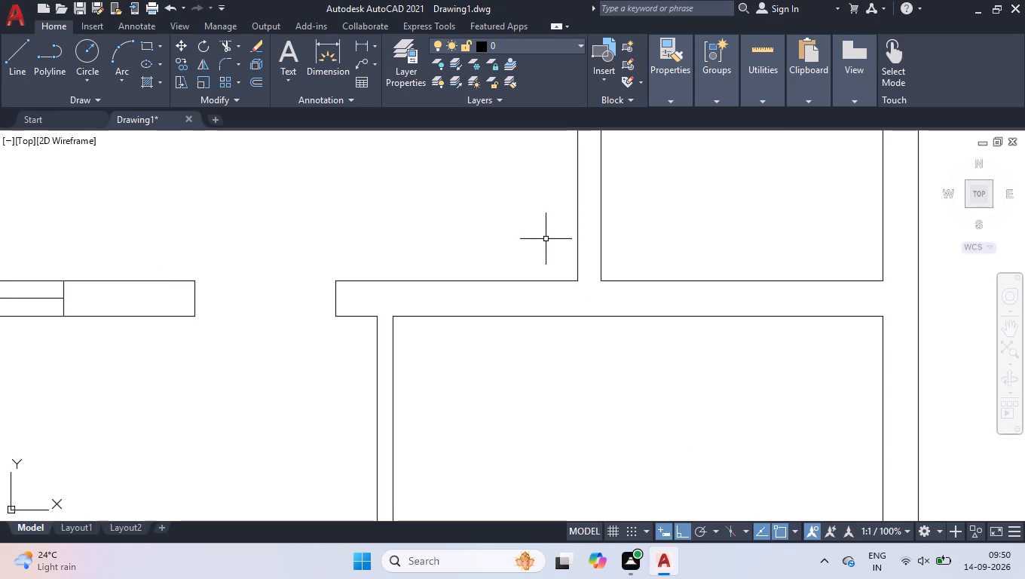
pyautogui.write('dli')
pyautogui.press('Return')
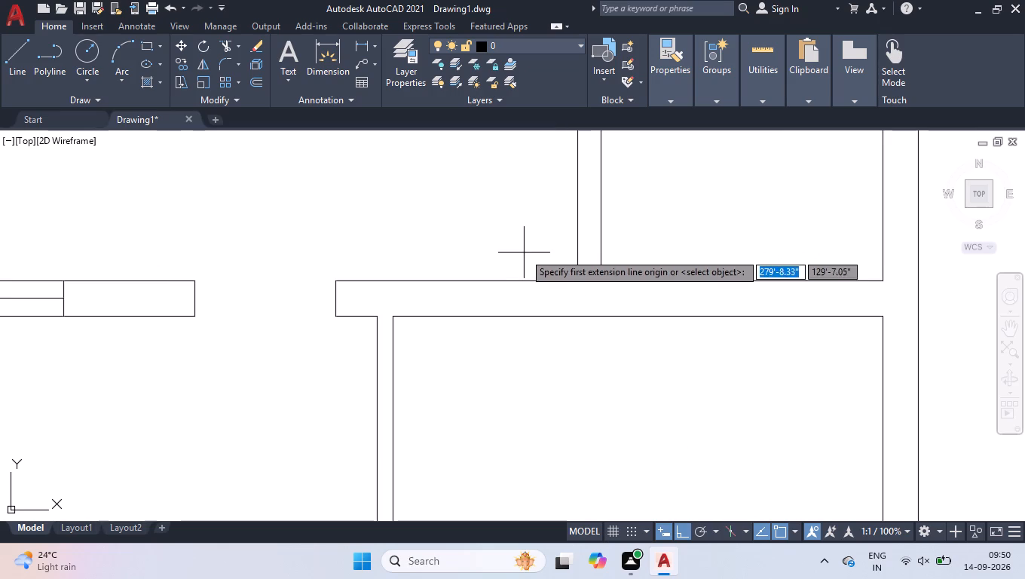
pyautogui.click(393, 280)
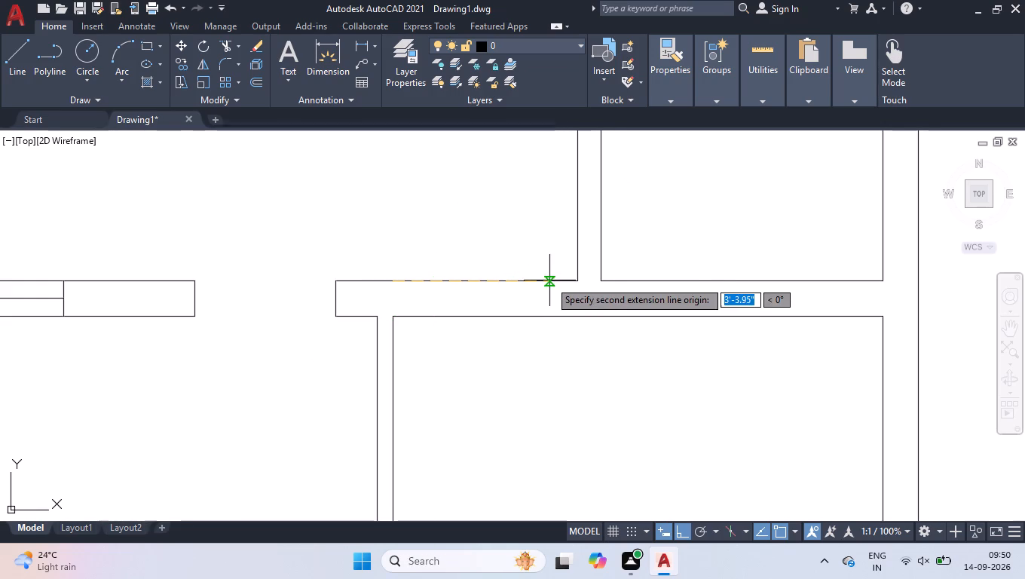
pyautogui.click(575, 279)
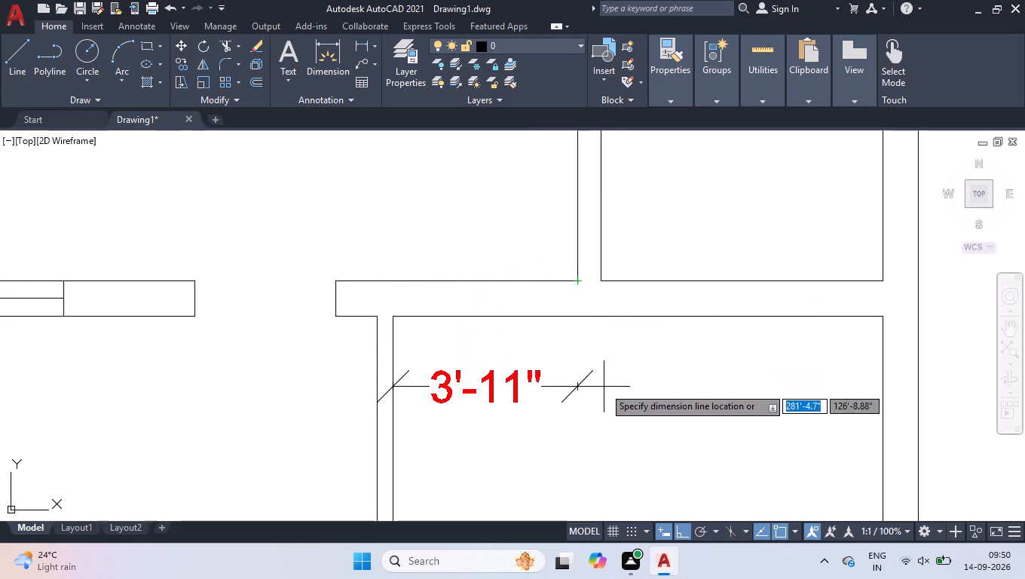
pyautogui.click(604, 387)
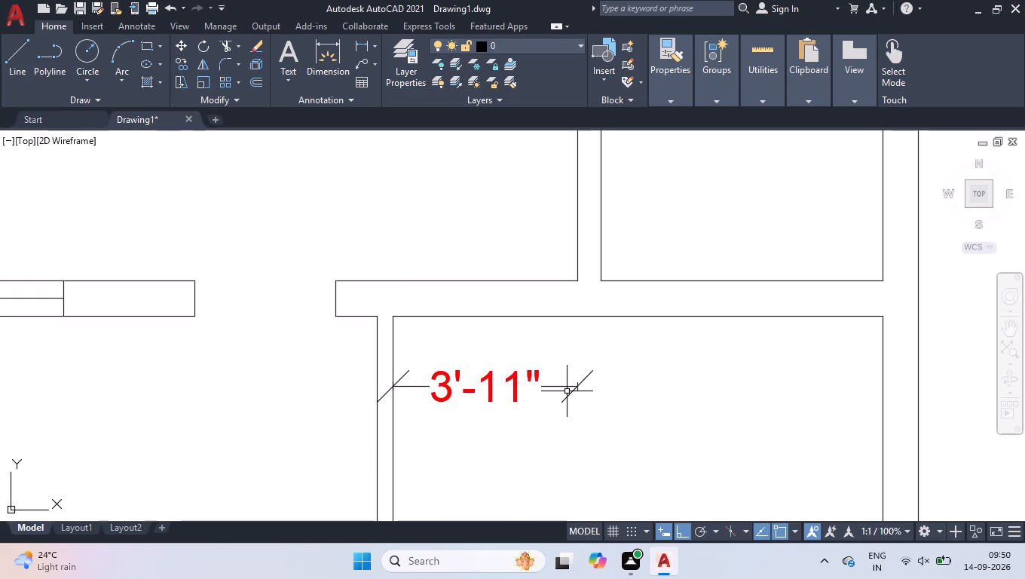
# Draw a vertical line across the wall from the lower partition's right-face corner and move it 5.5" to the right.
pyautogui.press('l')
pyautogui.press('Return')
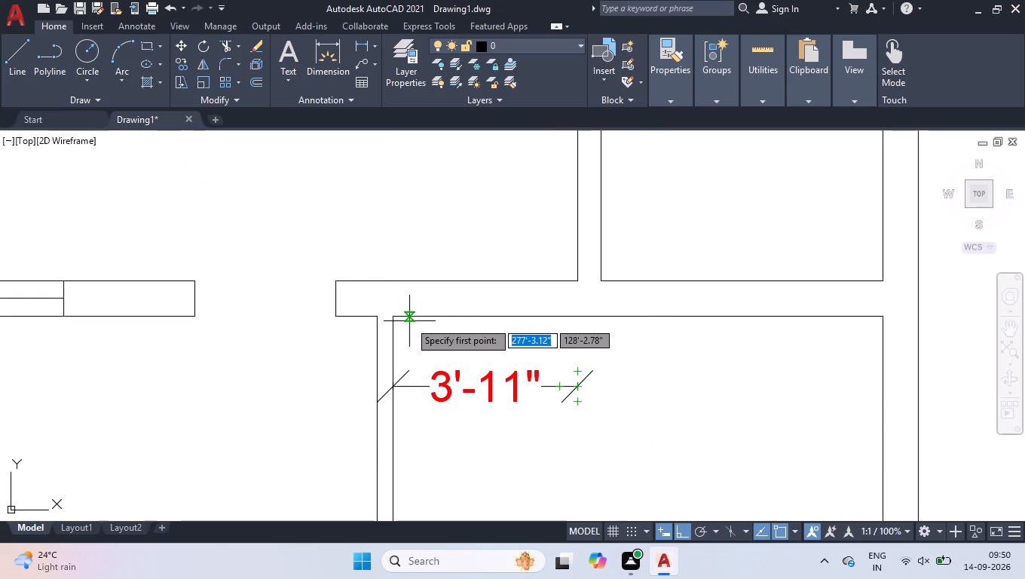
pyautogui.click(393, 316)
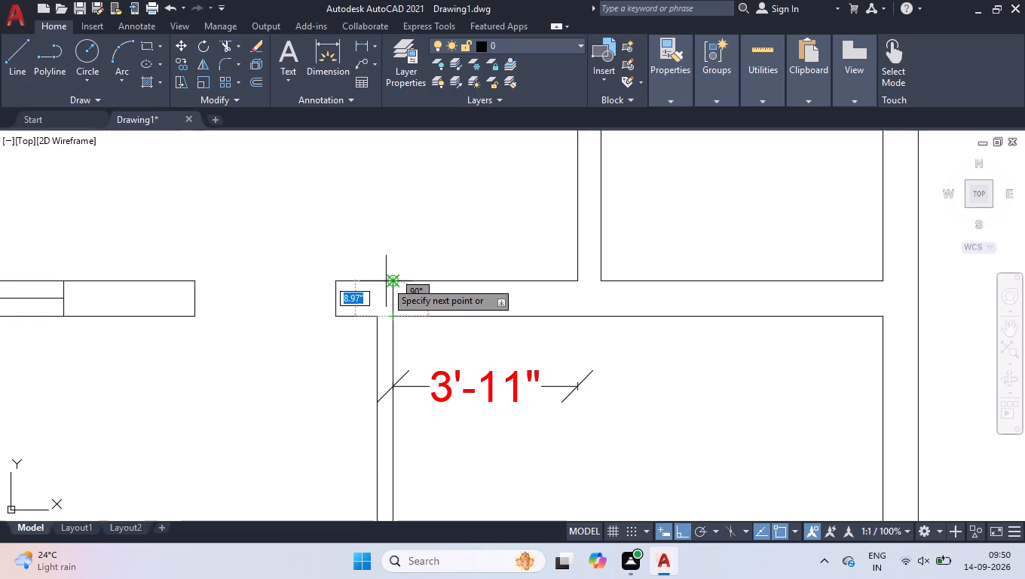
pyautogui.click(393, 283)
pyautogui.press('space')
pyautogui.click(355, 250)
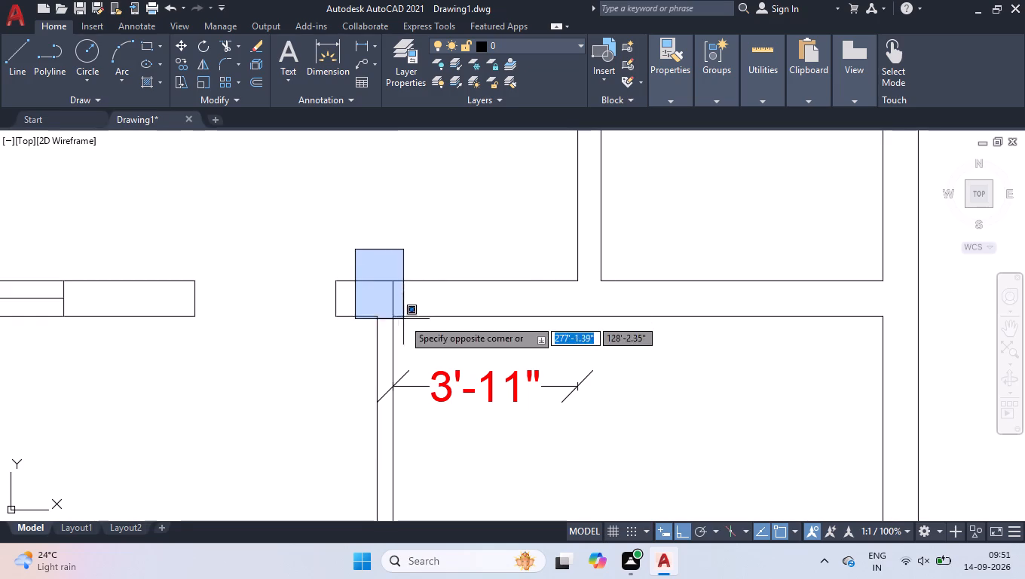
pyautogui.click(409, 331)
pyautogui.scroll(1, 405, 309)
pyautogui.click(385, 292)
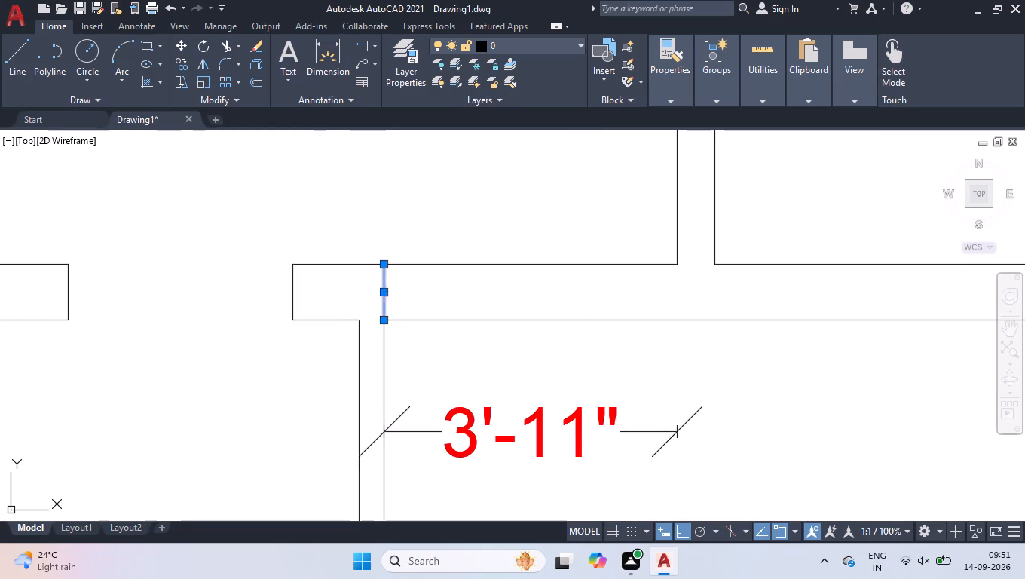
pyautogui.write('5.5')
pyautogui.press('Return')
# Offset the vertical jamb line 3' to the right to mark the second doorway's other side.
pyautogui.write('off')
pyautogui.press('Return')
pyautogui.write("3'")
pyautogui.press('Return')
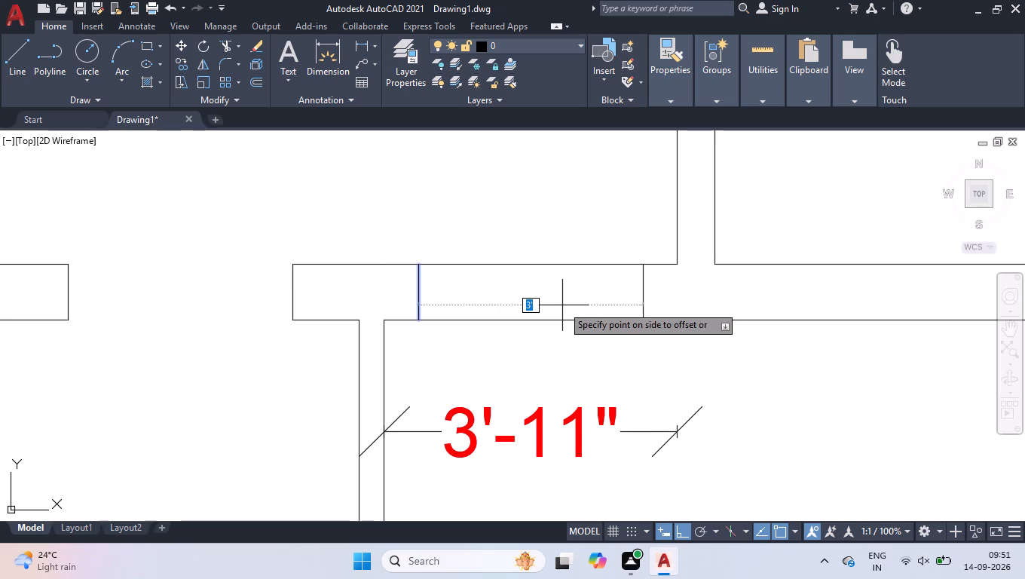
pyautogui.click(562, 305)
pyautogui.press('space')
pyautogui.press('space')
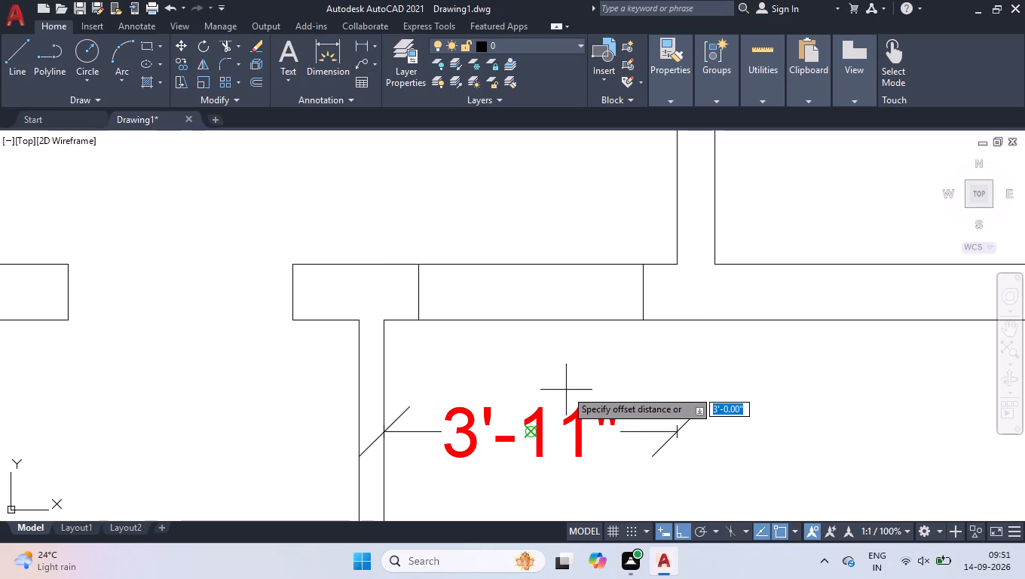
pyautogui.press('space')
pyautogui.press('space')
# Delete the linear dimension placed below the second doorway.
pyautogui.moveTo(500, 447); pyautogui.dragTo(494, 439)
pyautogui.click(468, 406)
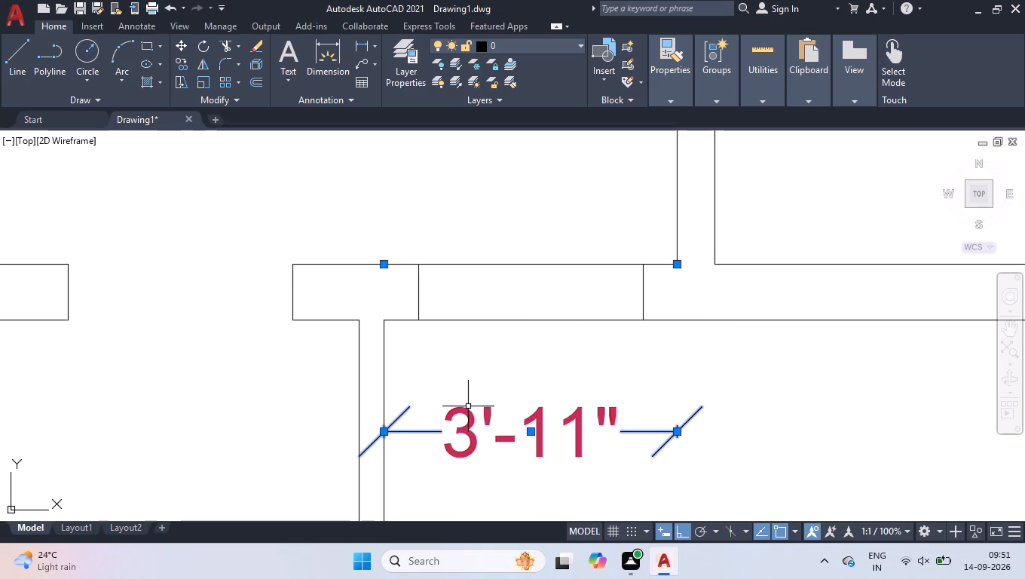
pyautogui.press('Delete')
# Trim both wall lines between the two new jambs to open the 3' doorway into the lower-right room.
pyautogui.write('tr')
pyautogui.press('space')
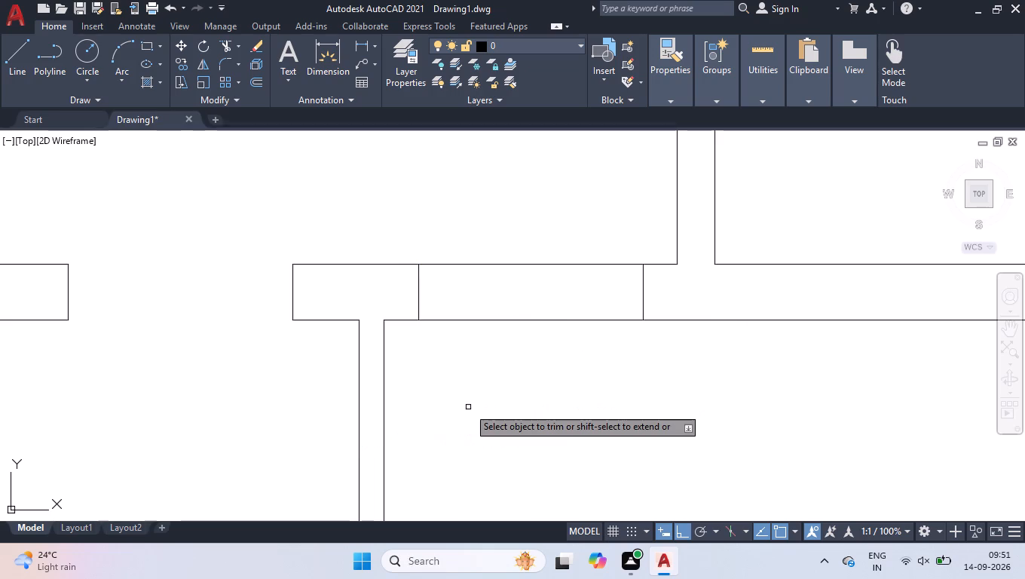
pyautogui.click(584, 222)
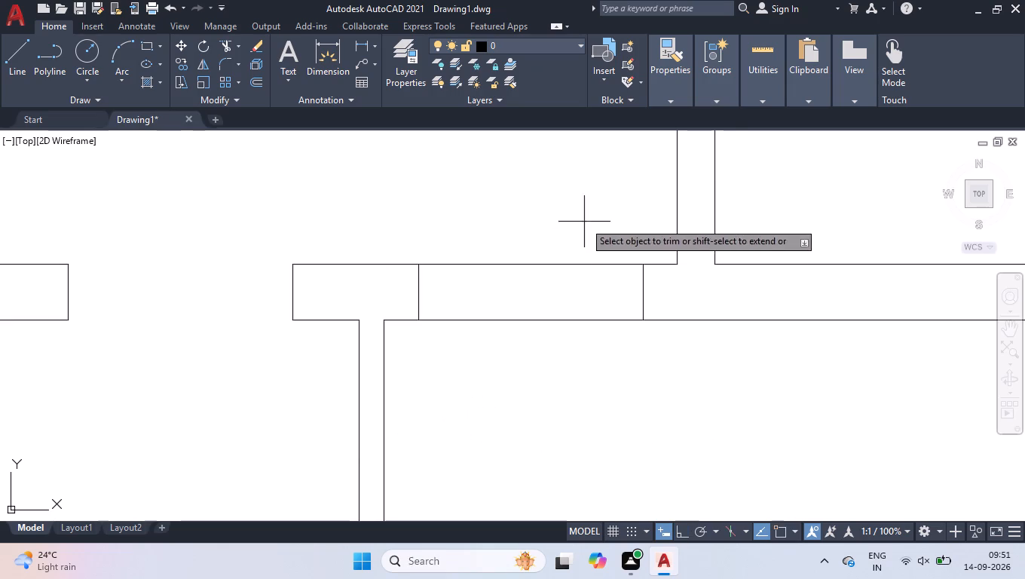
pyautogui.click(525, 388)
pyautogui.press('space')
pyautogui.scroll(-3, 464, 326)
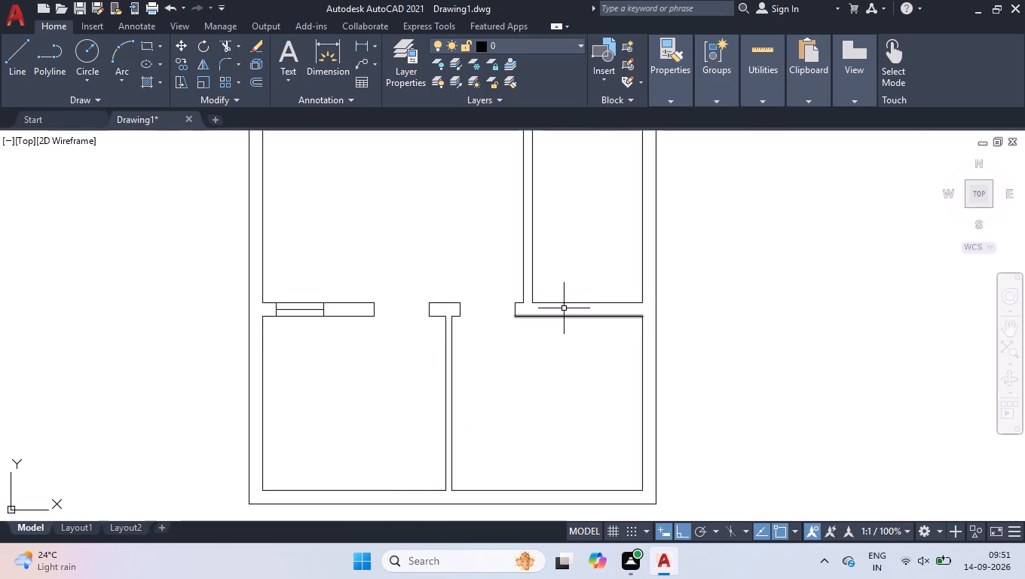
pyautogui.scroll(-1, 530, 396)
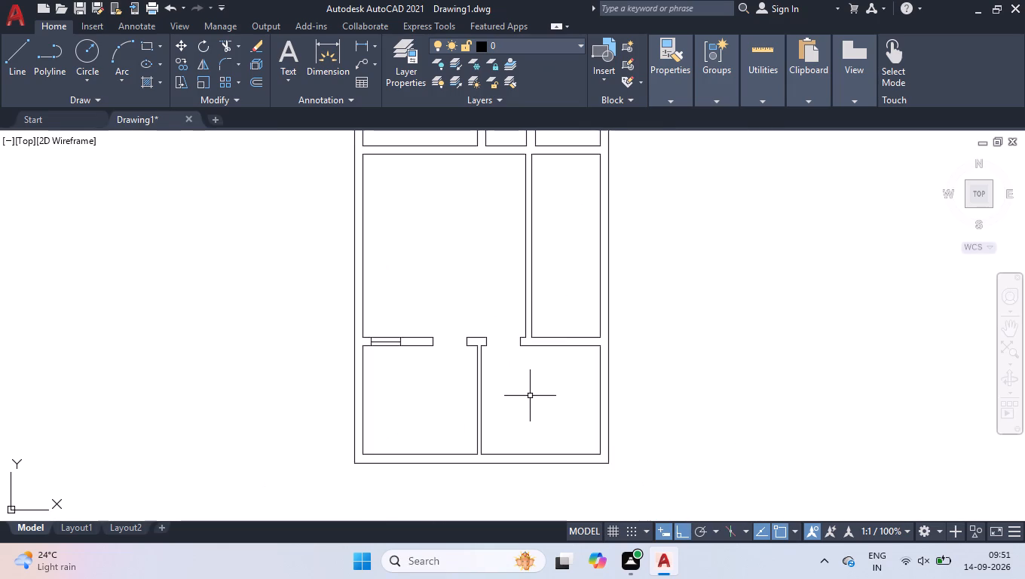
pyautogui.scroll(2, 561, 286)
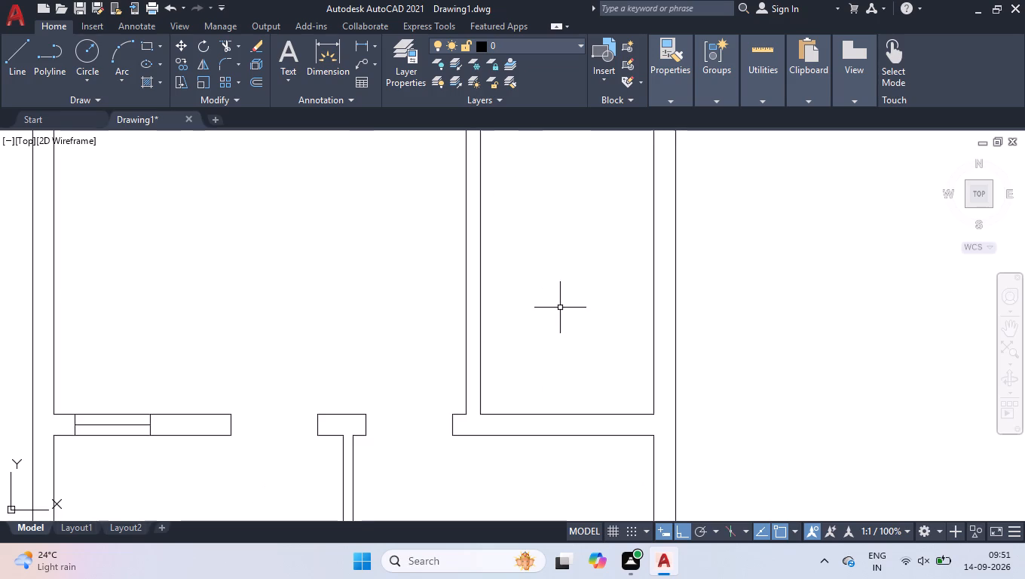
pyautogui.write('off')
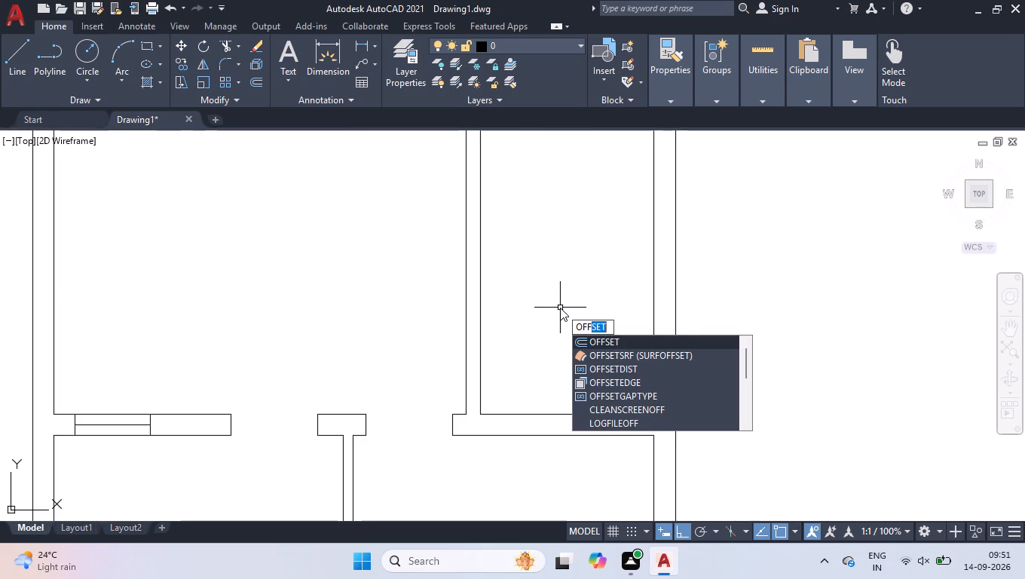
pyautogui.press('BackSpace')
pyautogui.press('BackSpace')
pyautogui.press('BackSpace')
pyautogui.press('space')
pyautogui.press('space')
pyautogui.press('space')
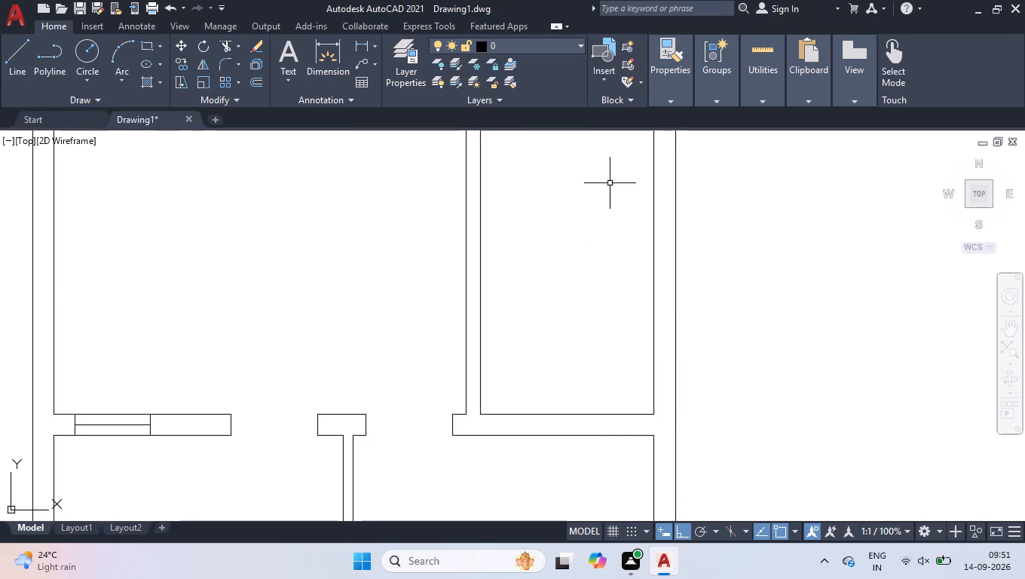
# Quick-measure the long narrow room on the right side of the plan.
pyautogui.moveTo(745, 121); pyautogui.dragTo(738, 130)
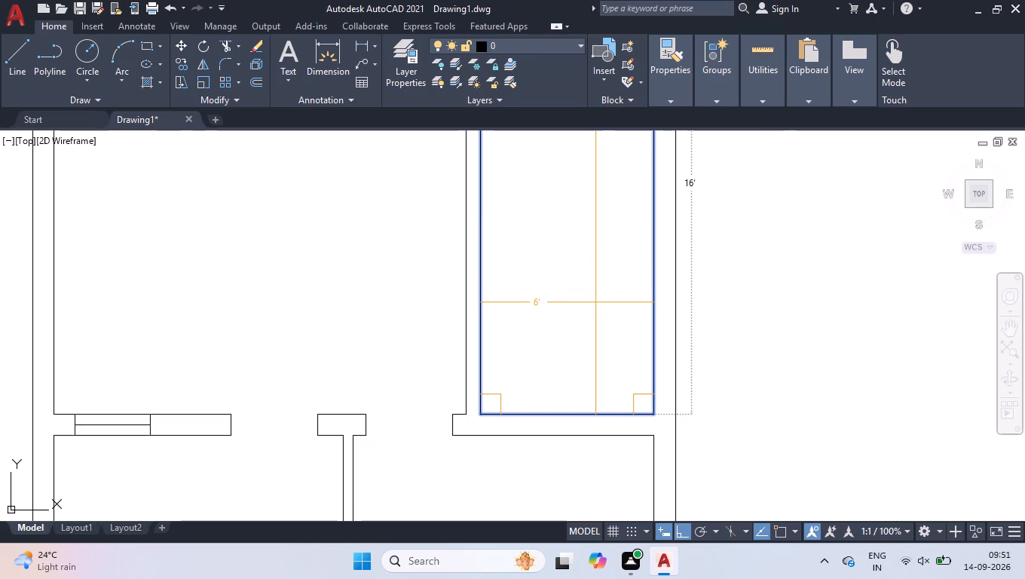
pyautogui.press('space')
# Offset the narrow room's bottom wall line 4'3" upward into the room.
pyautogui.write('off')
pyautogui.press('Return')
pyautogui.write("4'3")
pyautogui.press('Return')
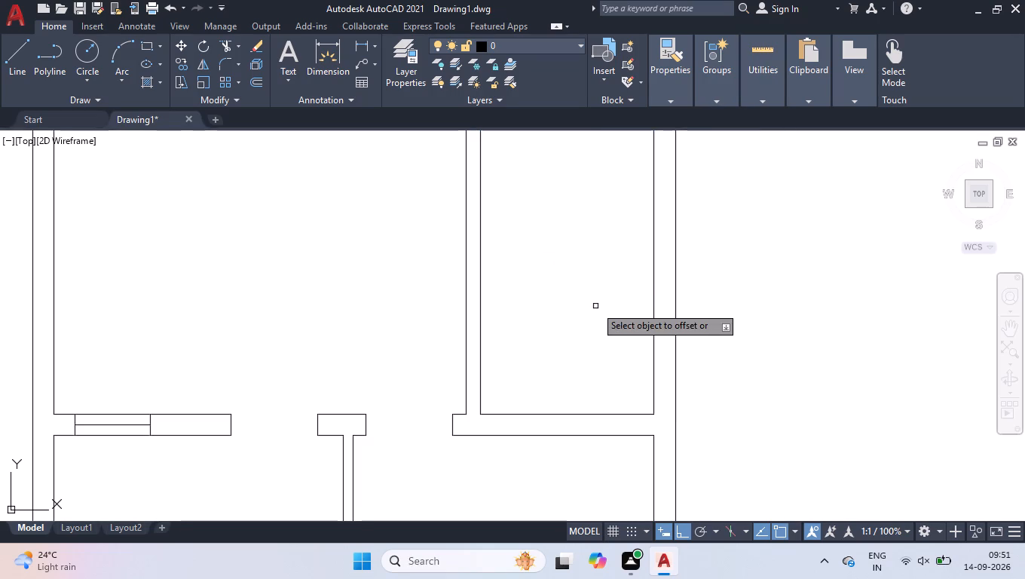
pyautogui.click(540, 414)
pyautogui.click(537, 354)
# Offset the new horizontal line 4" upward to form a partition across the narrow room.
pyautogui.scroll(-3, 537, 354)
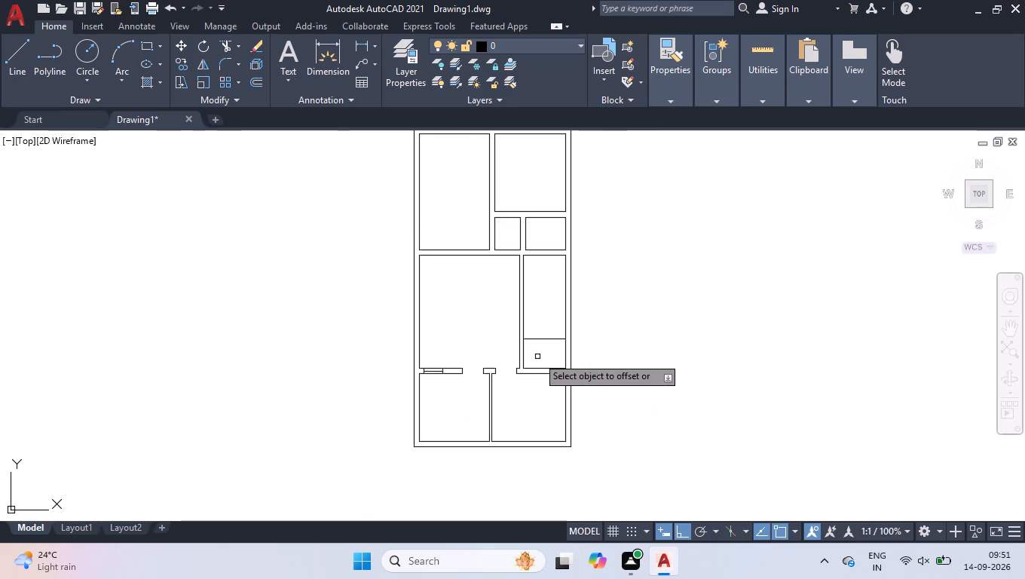
pyautogui.scroll(2, 537, 335)
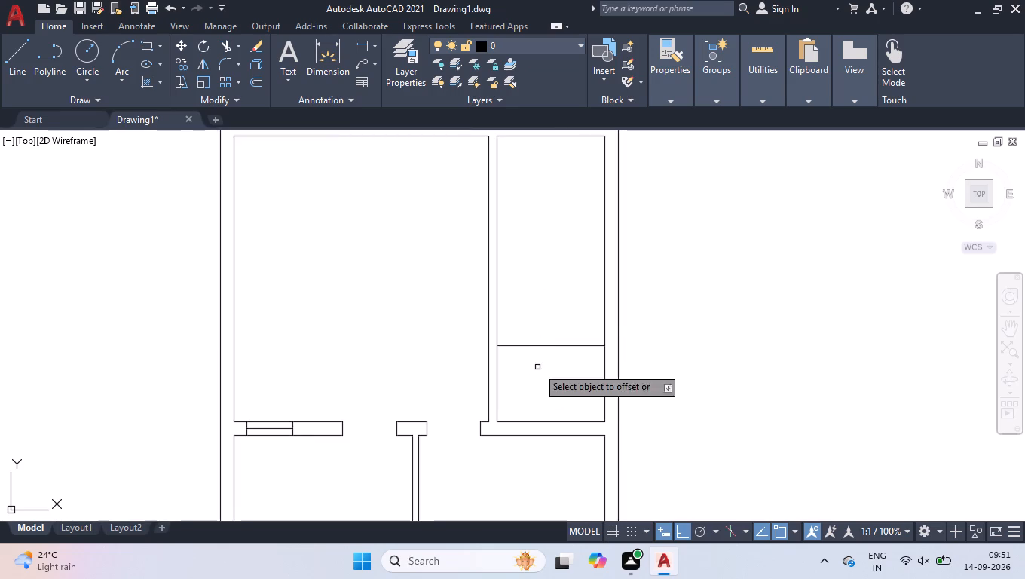
pyautogui.scroll(-1, 539, 353)
pyautogui.scroll(2, 559, 311)
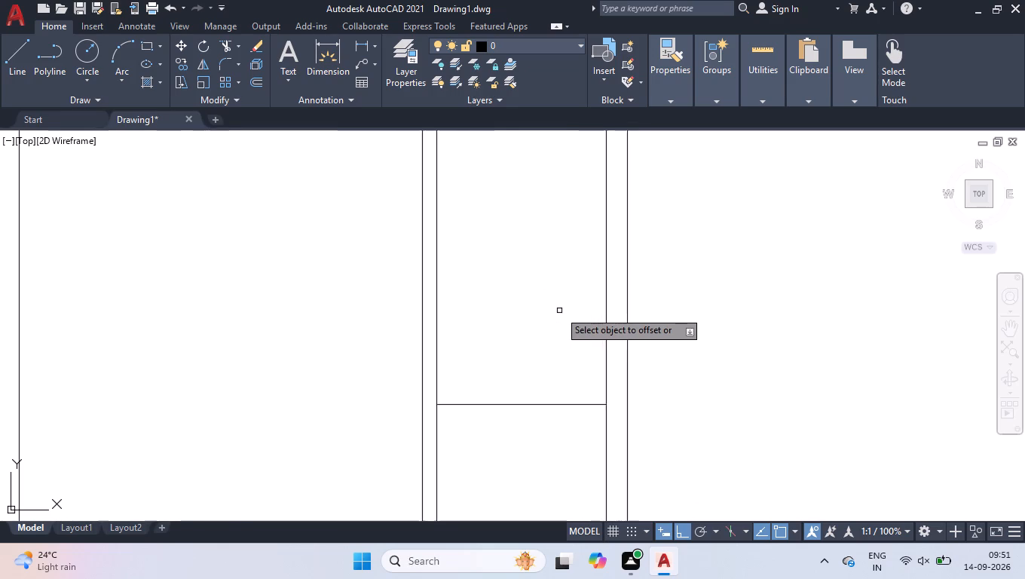
pyautogui.click(532, 404)
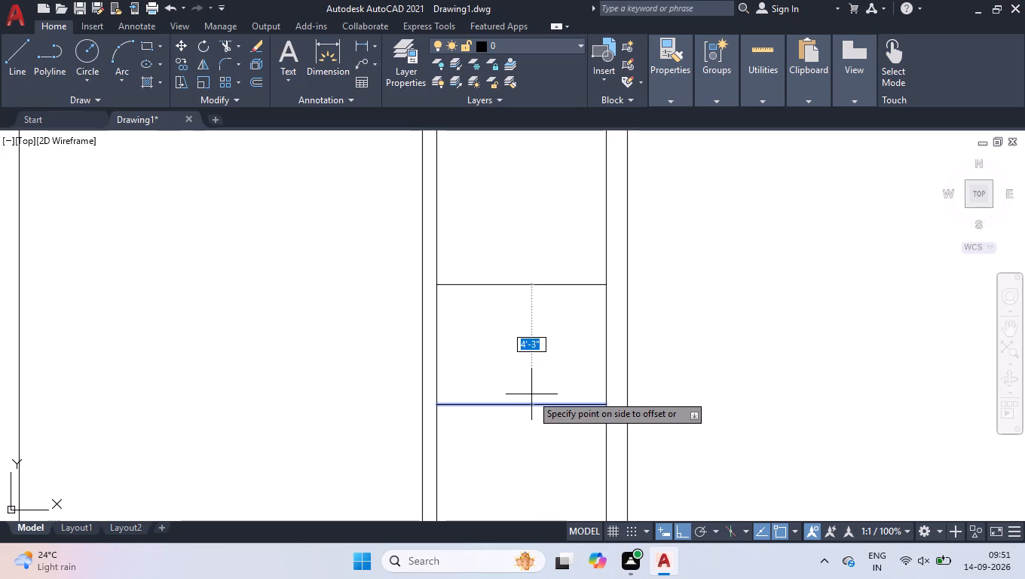
pyautogui.press('4')
pyautogui.press('Return')
pyautogui.press('space')
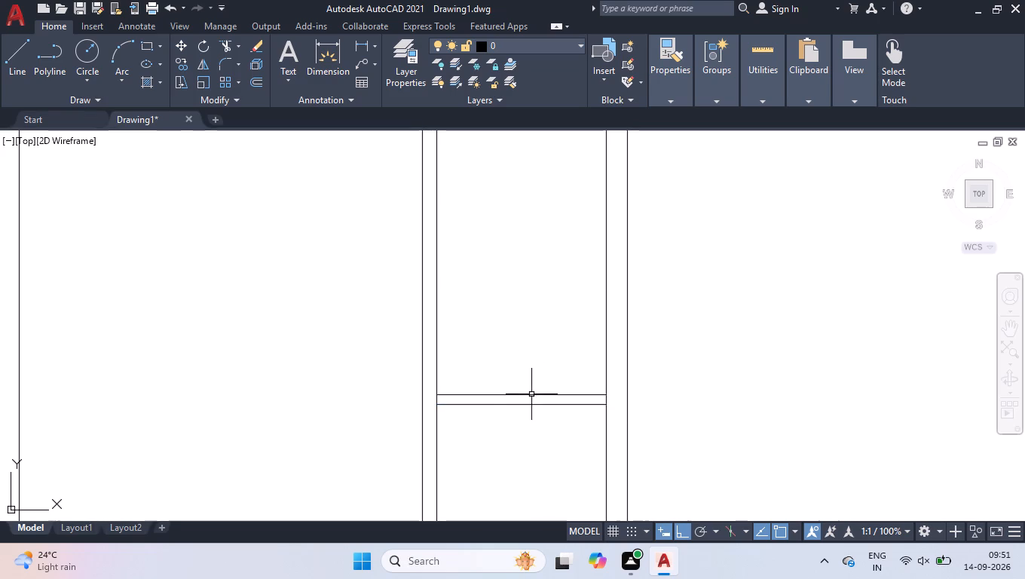
# Quick-measure the part of the narrow room above the new partition.
pyautogui.scroll(-2, 531, 394)
pyautogui.scroll(1, 534, 329)
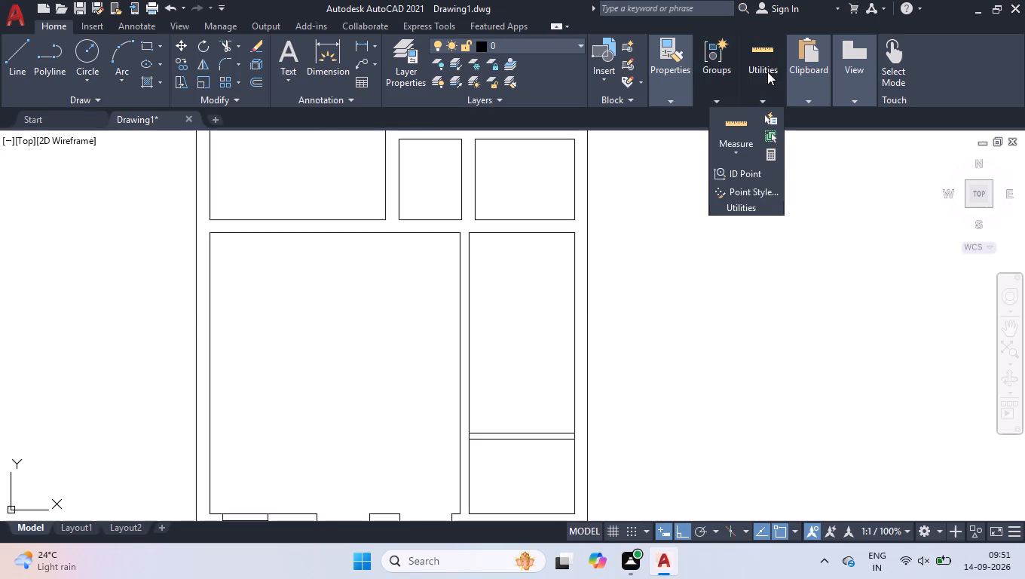
pyautogui.click(738, 121)
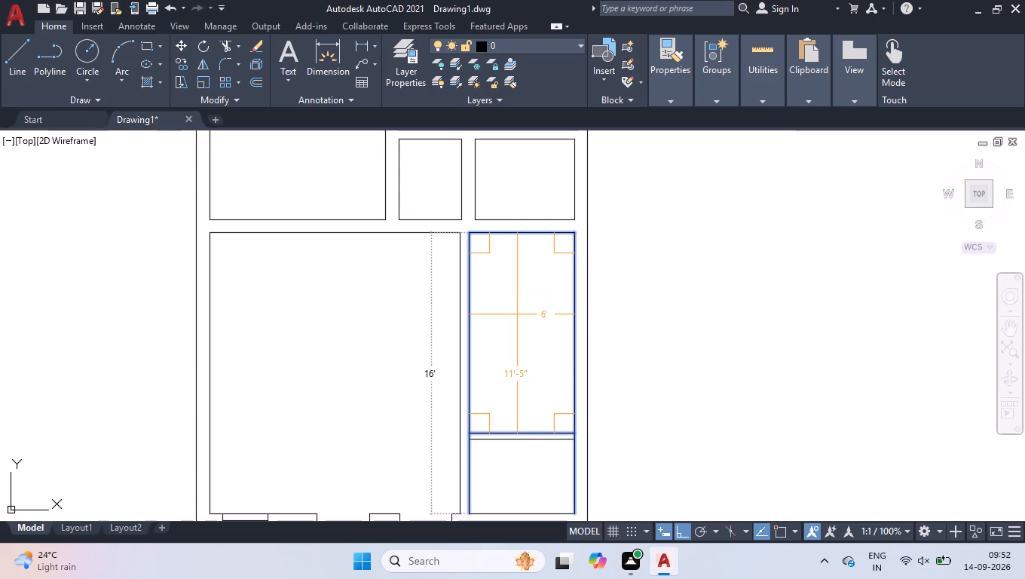
pyautogui.press('space')
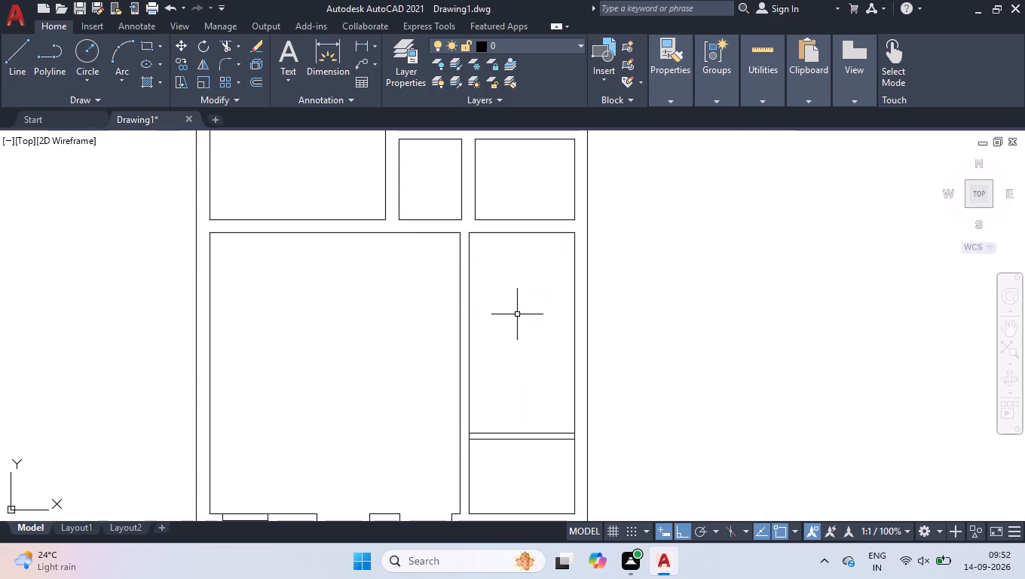
# Move the upper line of the partition across the narrow room 0.5" downward and deselect it.
pyautogui.scroll(4, 506, 456)
pyautogui.click(589, 331)
pyautogui.click(550, 359)
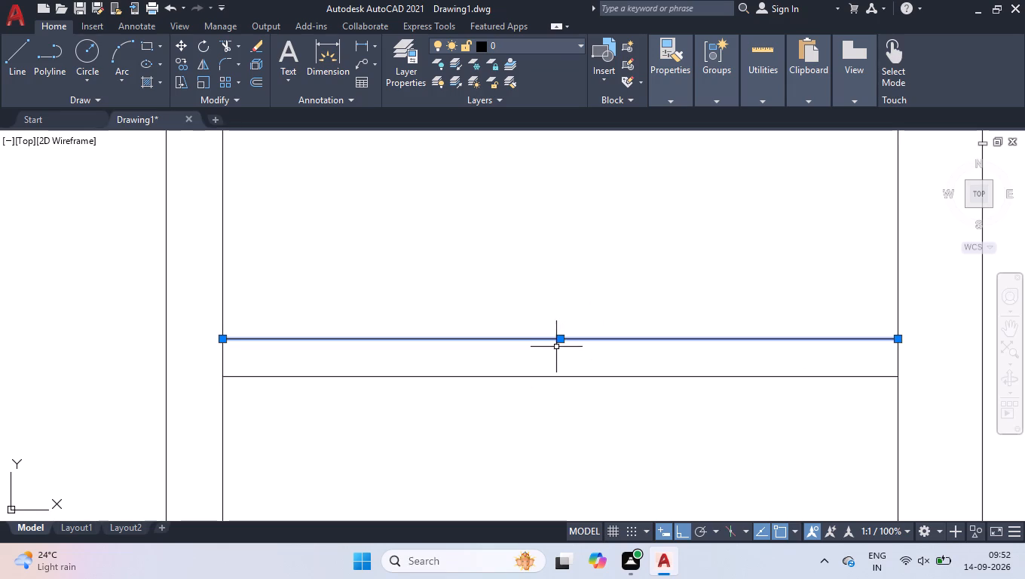
pyautogui.scroll(1, 558, 360)
pyautogui.click(561, 326)
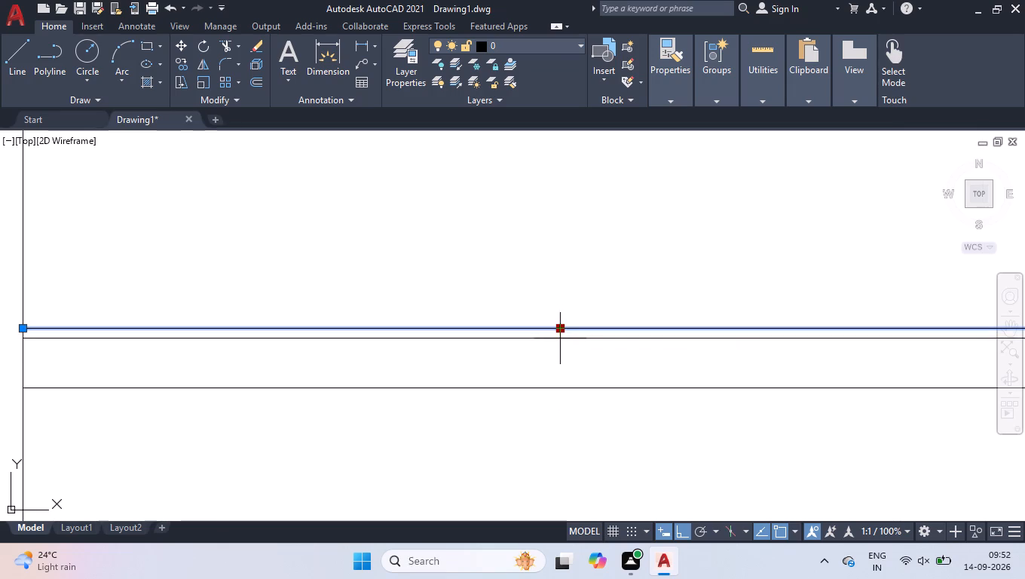
pyautogui.write('0.5')
pyautogui.press('Return')
pyautogui.rightClick(497, 318)
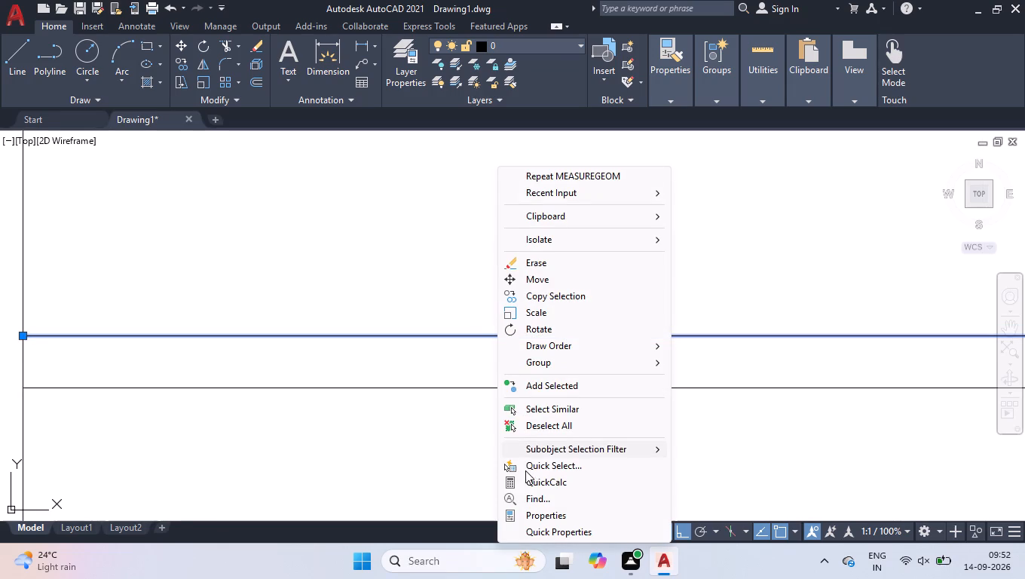
pyautogui.click(537, 432)
pyautogui.scroll(-5, 510, 423)
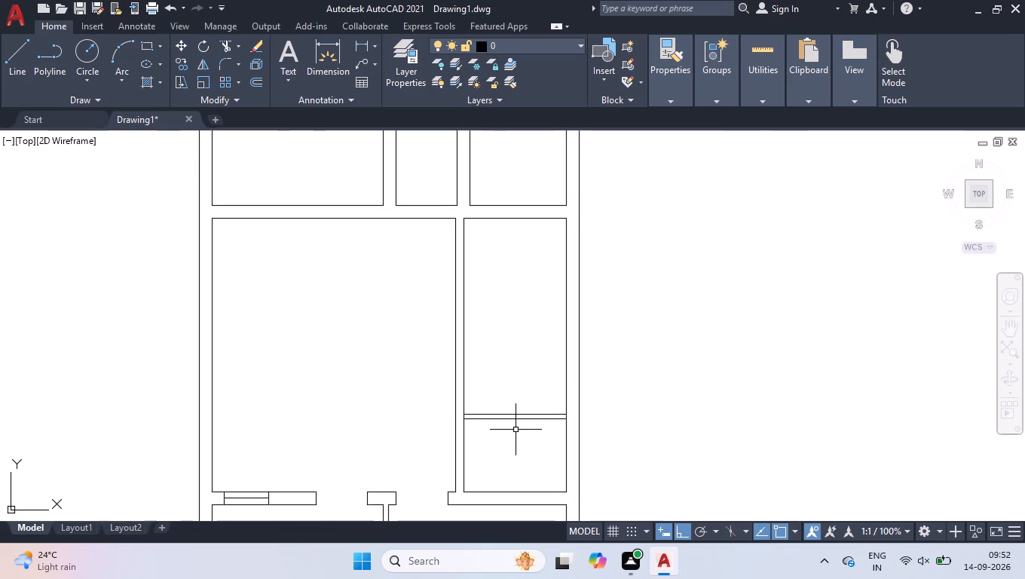
# Trim the narrow room's side wall lines between the two partition lines at both ends of the partition.
pyautogui.write('tr')
pyautogui.press('space')
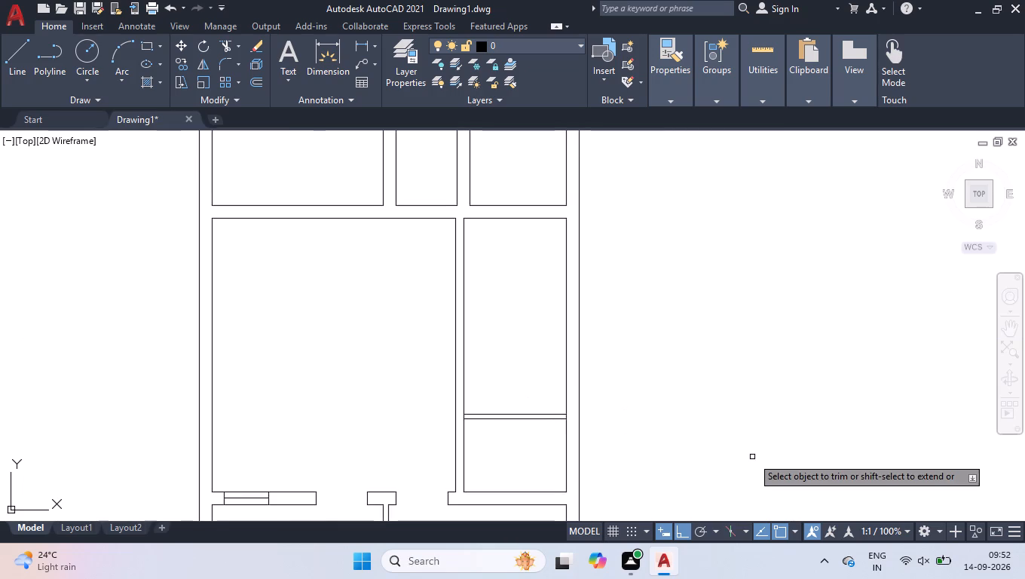
pyautogui.press('Return')
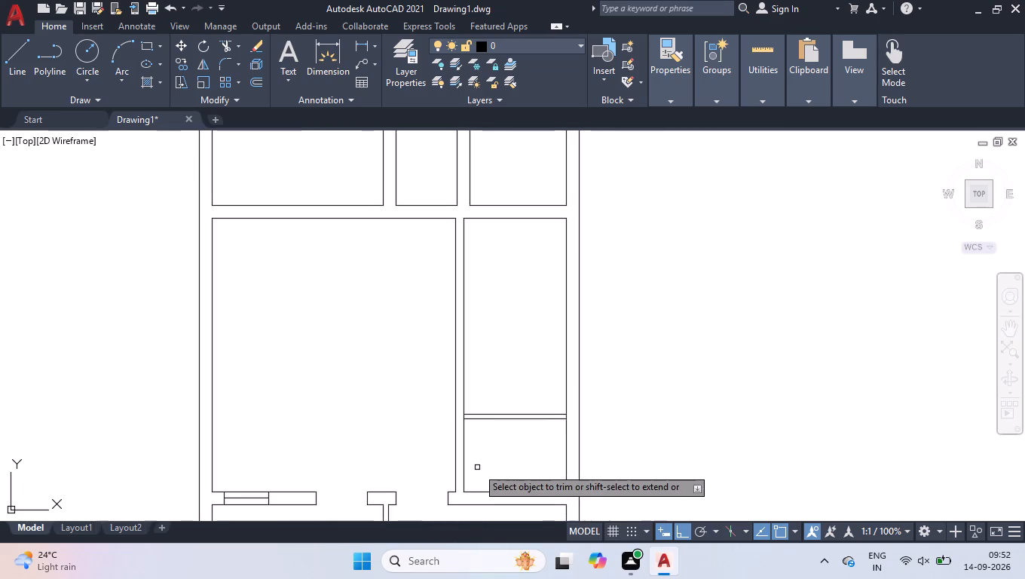
pyautogui.scroll(2, 479, 466)
pyautogui.scroll(2, 672, 381)
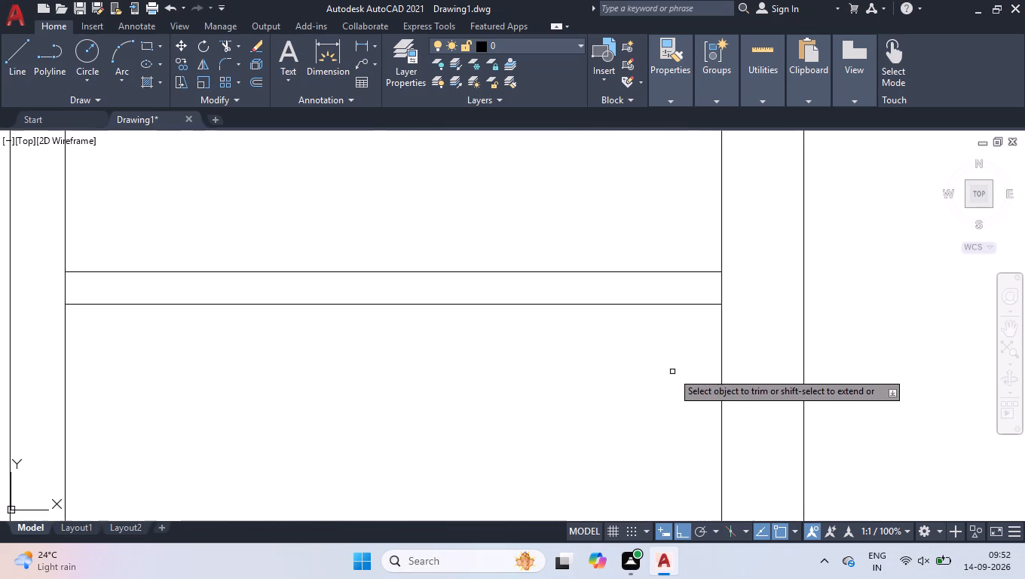
pyautogui.click(737, 293)
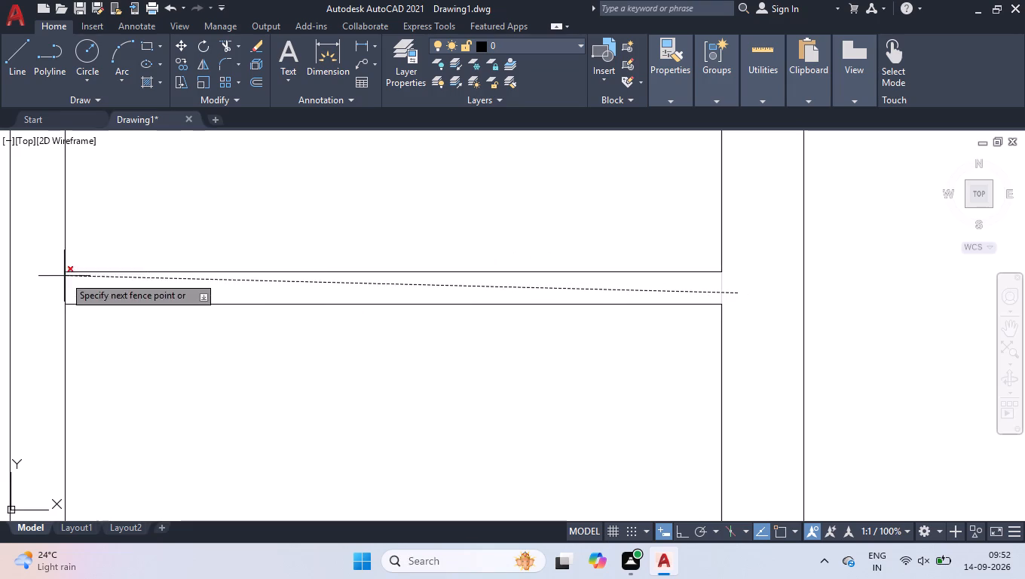
pyautogui.click(38, 286)
pyautogui.press('space')
pyautogui.scroll(-3, 557, 422)
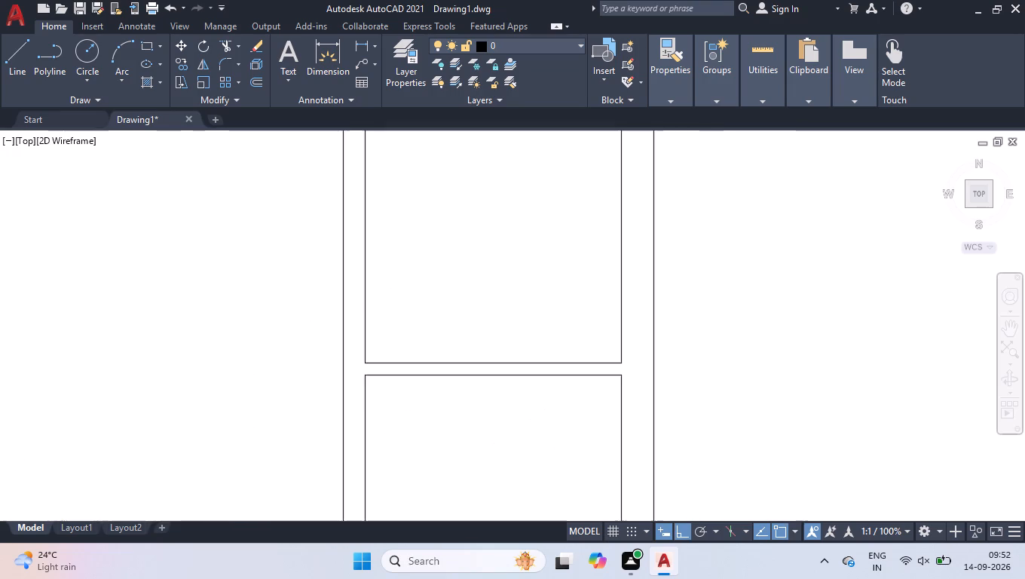
pyautogui.scroll(-1, 558, 427)
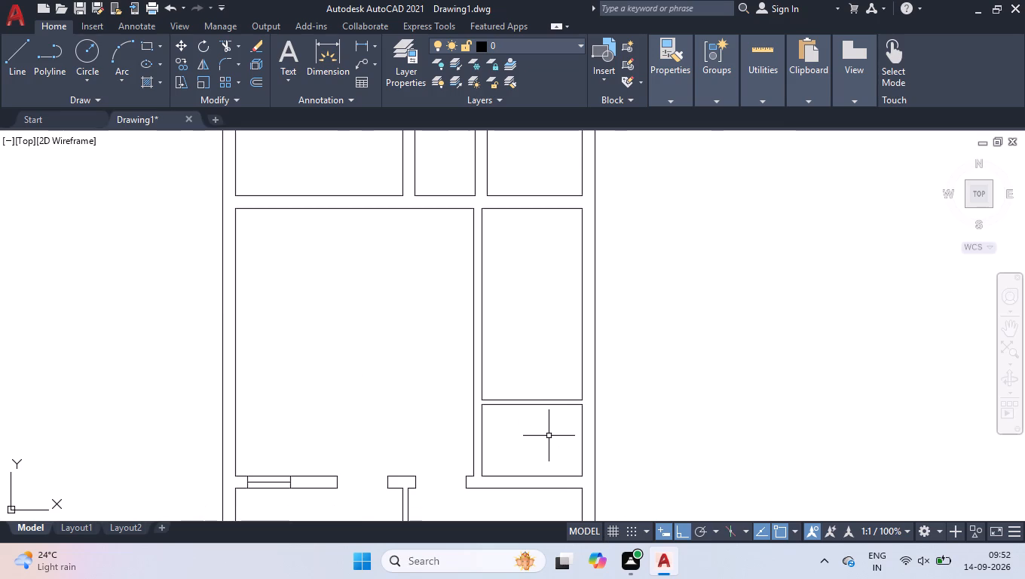
# Draw a window about 2'-9" wide in the outer wall of the small room below the partition, with two jamb lines and a centre line.
pyautogui.scroll(-2, 575, 423)
pyautogui.scroll(-1, 555, 311)
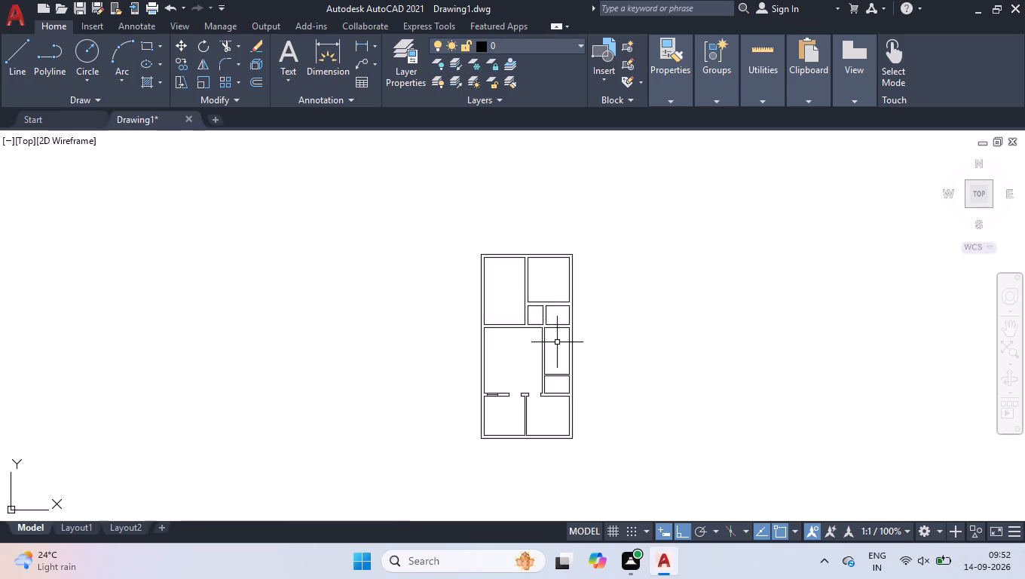
pyautogui.scroll(1, 558, 345)
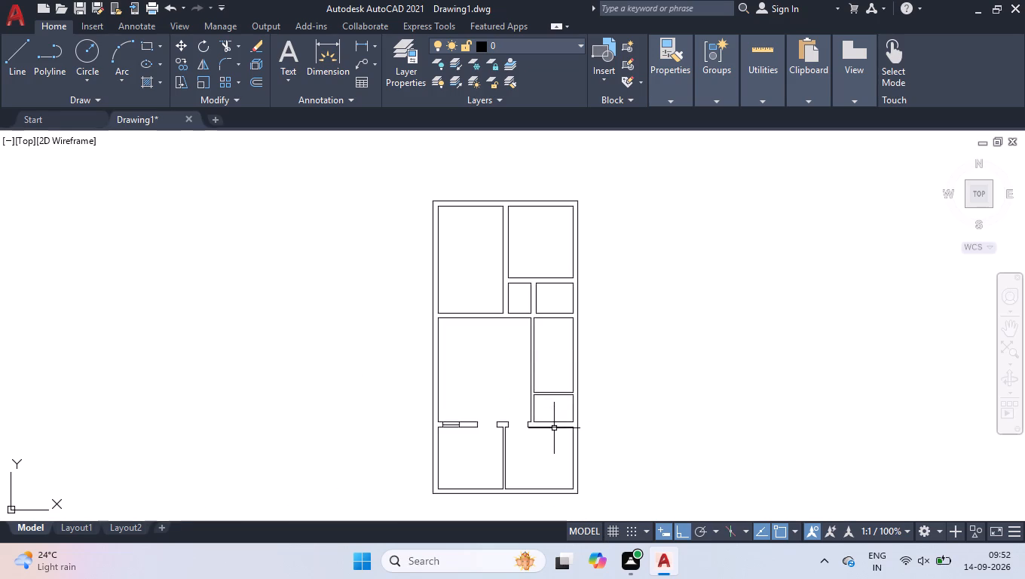
pyautogui.scroll(4, 555, 432)
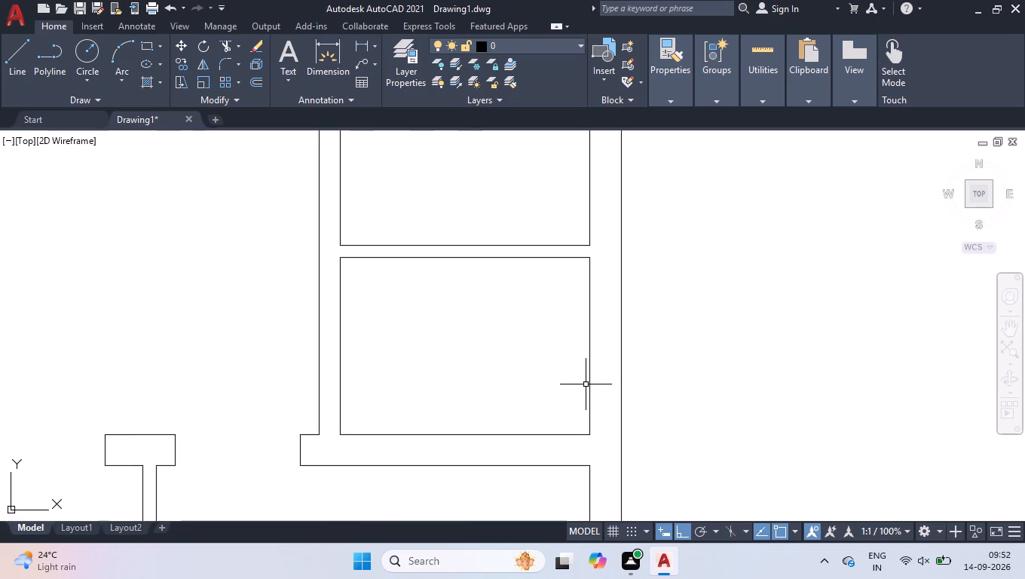
pyautogui.press('l')
pyautogui.press('Return')
pyautogui.scroll(1, 593, 396)
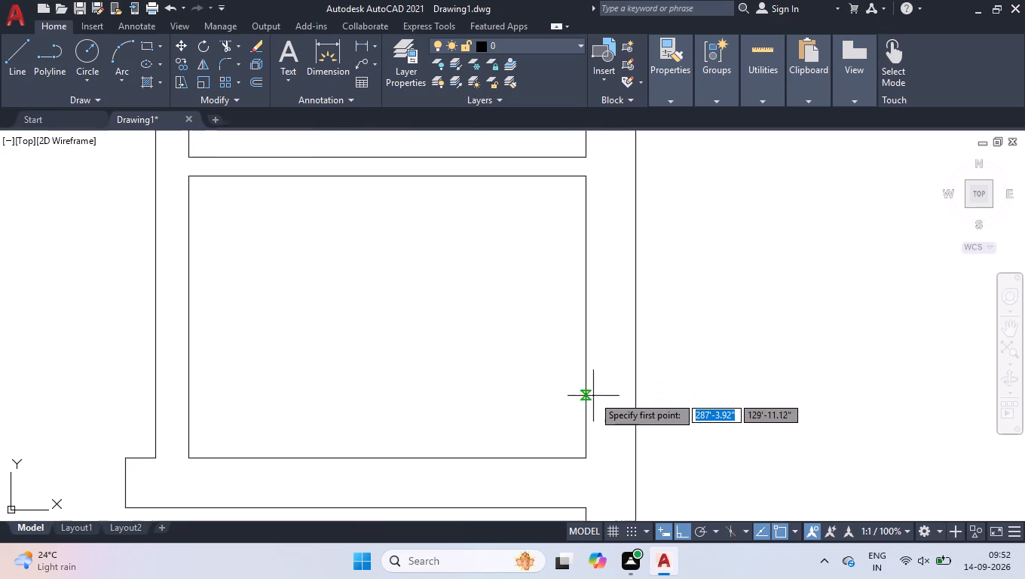
pyautogui.click(589, 216)
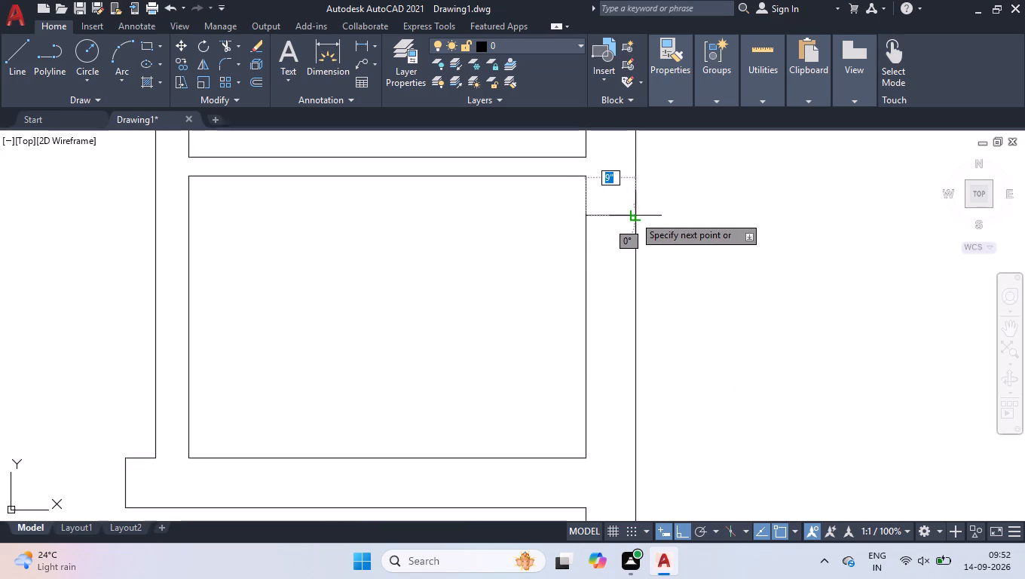
pyautogui.click(634, 216)
pyautogui.press('space')
pyautogui.press('space')
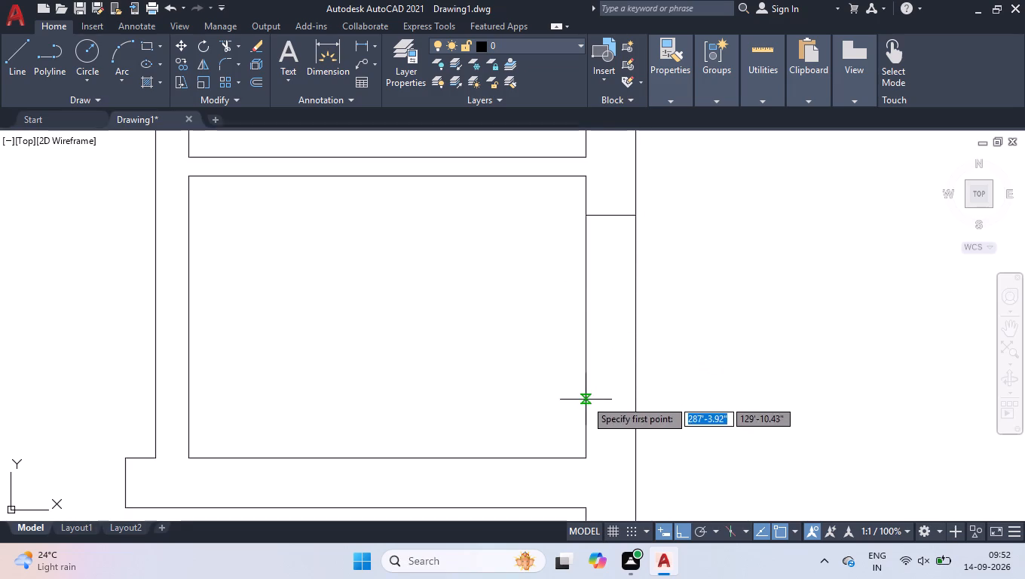
pyautogui.click(586, 400)
pyautogui.click(636, 403)
pyautogui.press('space')
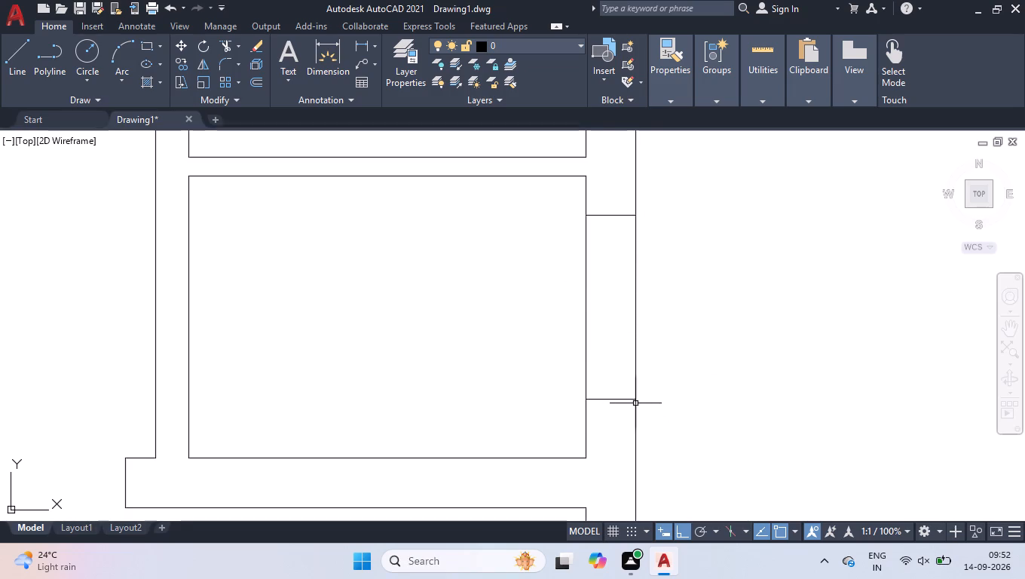
pyautogui.press('space')
pyautogui.click(612, 403)
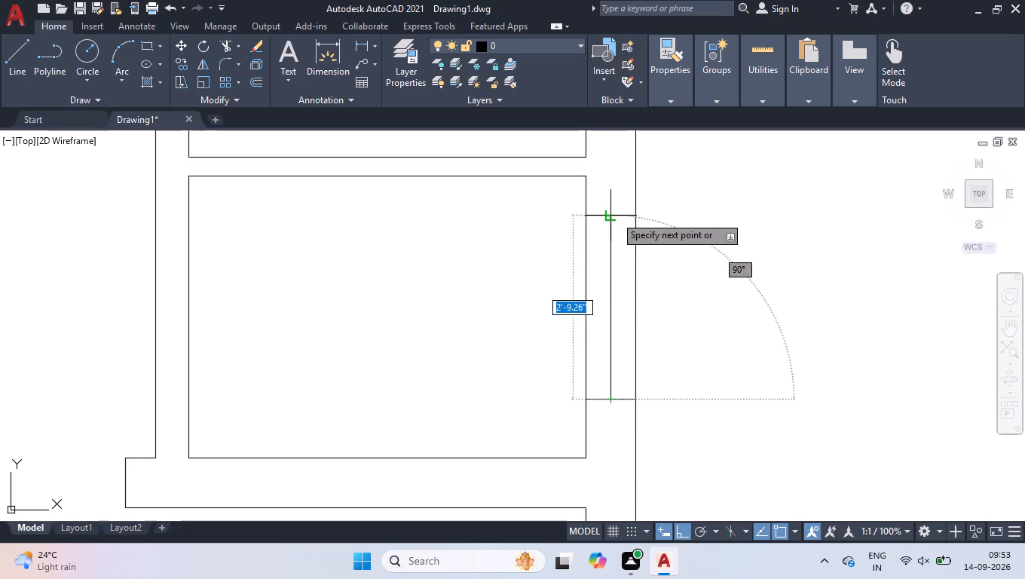
pyautogui.click(614, 212)
pyautogui.press('space')
# Draw a window in the outer side wall of the bottom-right room, using two jamb lines and a centre line between them.
pyautogui.scroll(-3, 562, 437)
pyautogui.scroll(-2, 539, 367)
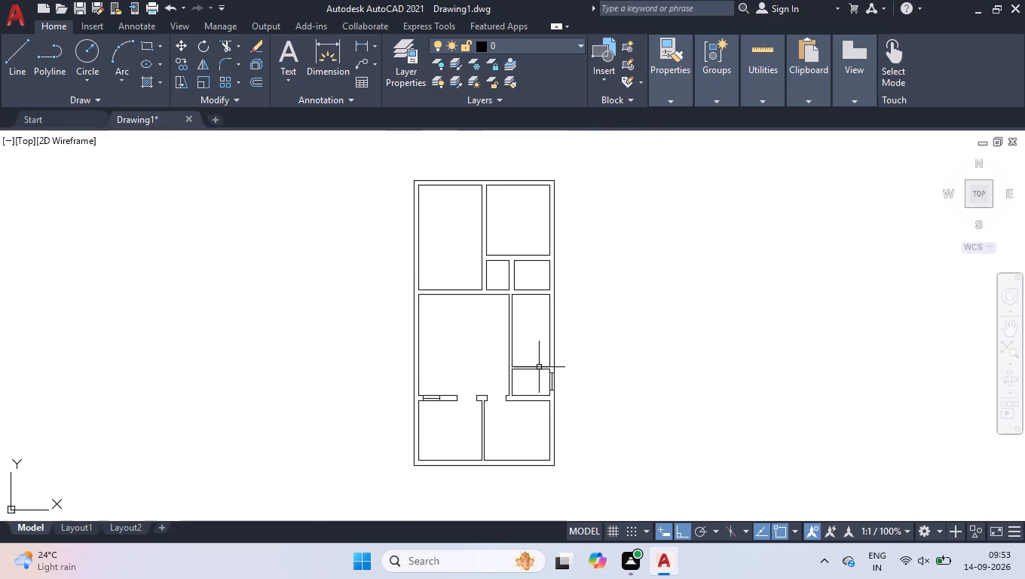
pyautogui.scroll(4, 557, 459)
pyautogui.scroll(-1, 530, 428)
pyautogui.press('space')
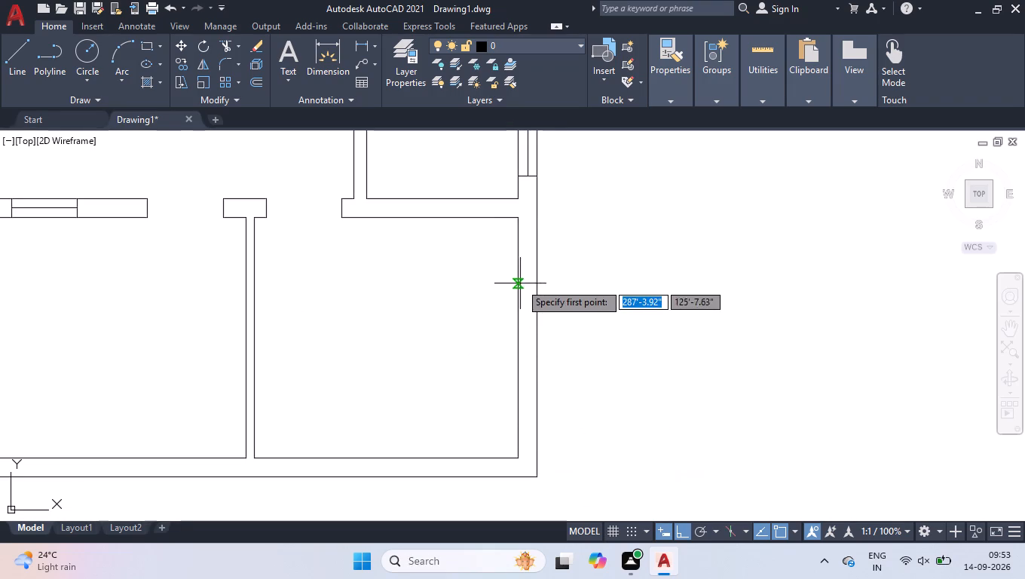
pyautogui.click(522, 273)
pyautogui.click(536, 272)
pyautogui.press('space')
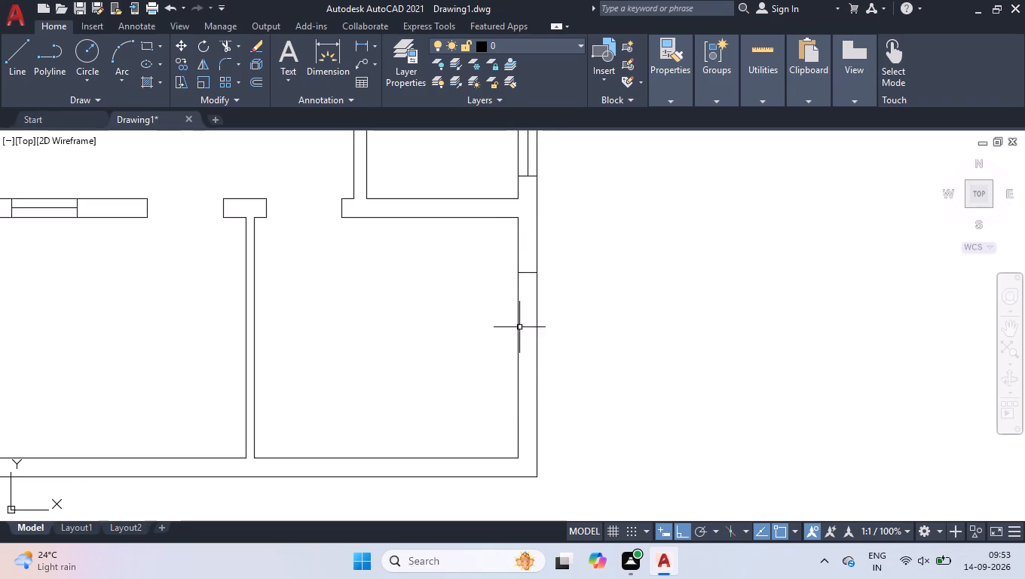
pyautogui.press('space')
pyautogui.click(520, 383)
pyautogui.click(540, 386)
pyautogui.press('space')
pyautogui.scroll(1, 497, 372)
pyautogui.press('space')
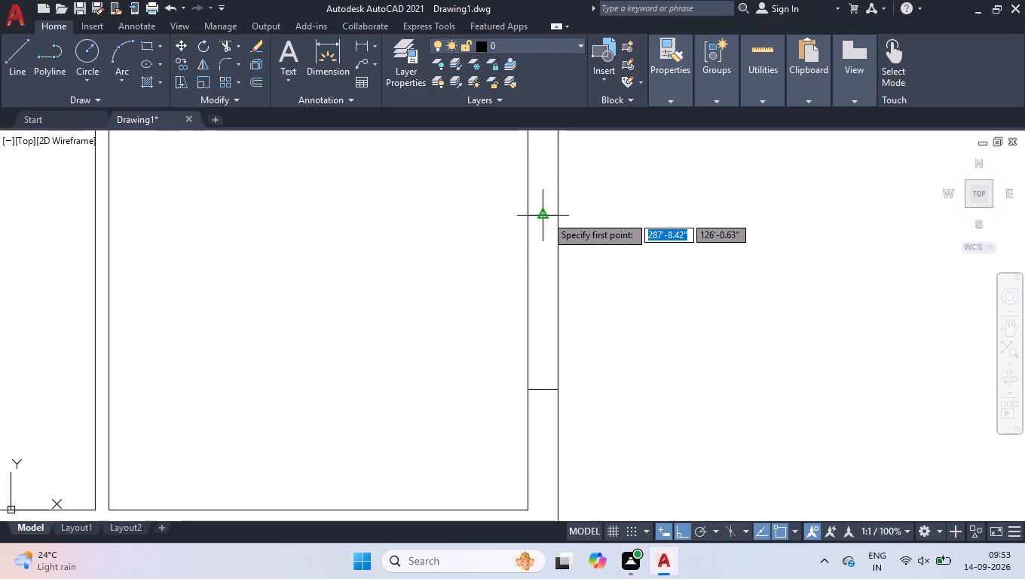
pyautogui.click(546, 213)
pyautogui.click(540, 389)
pyautogui.press('space')
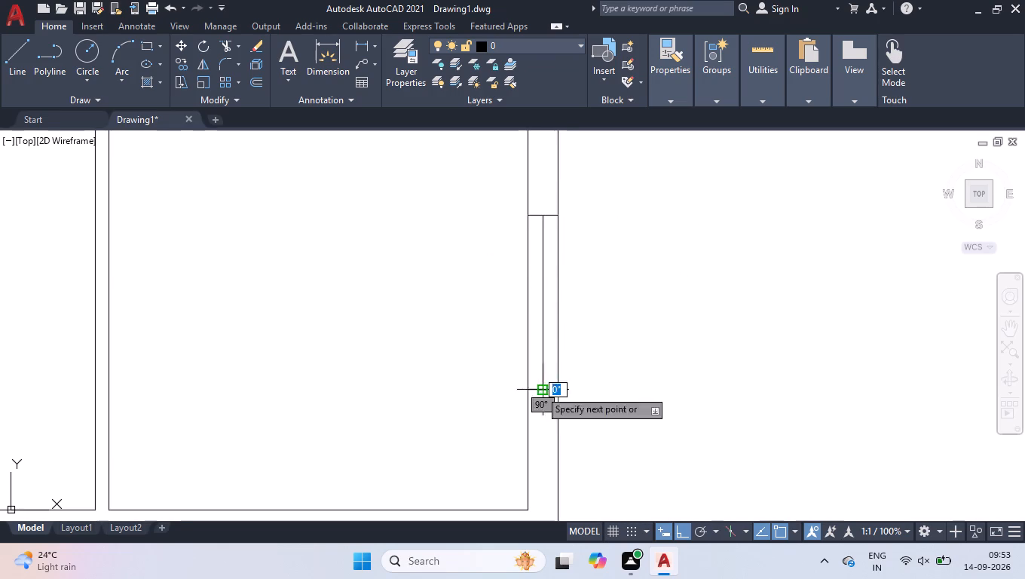
# Draw two jamb lines about 3'-4" apart across the wall between the upper-left room and the large central room.
pyautogui.scroll(-4, 536, 420)
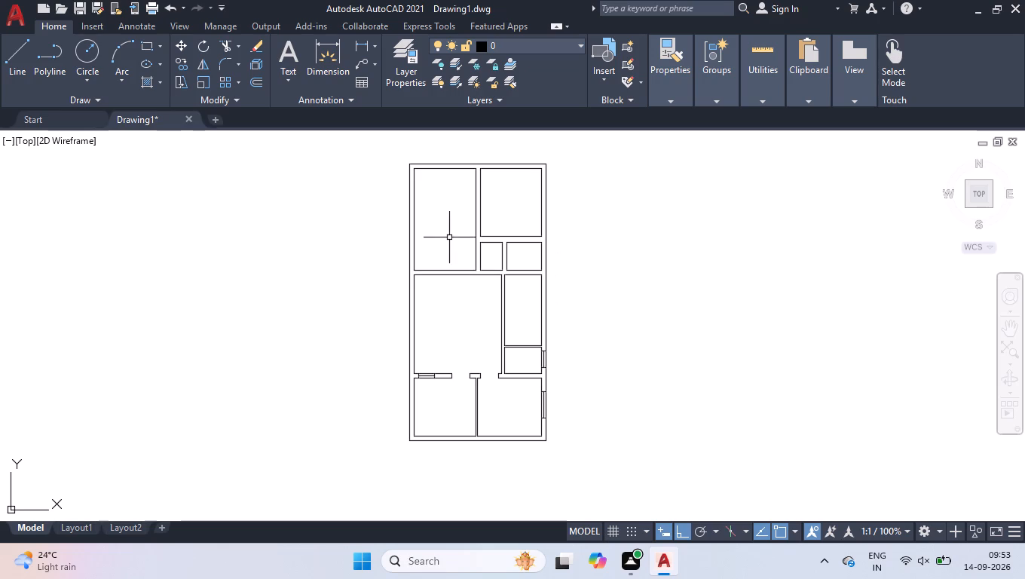
pyautogui.scroll(3, 465, 219)
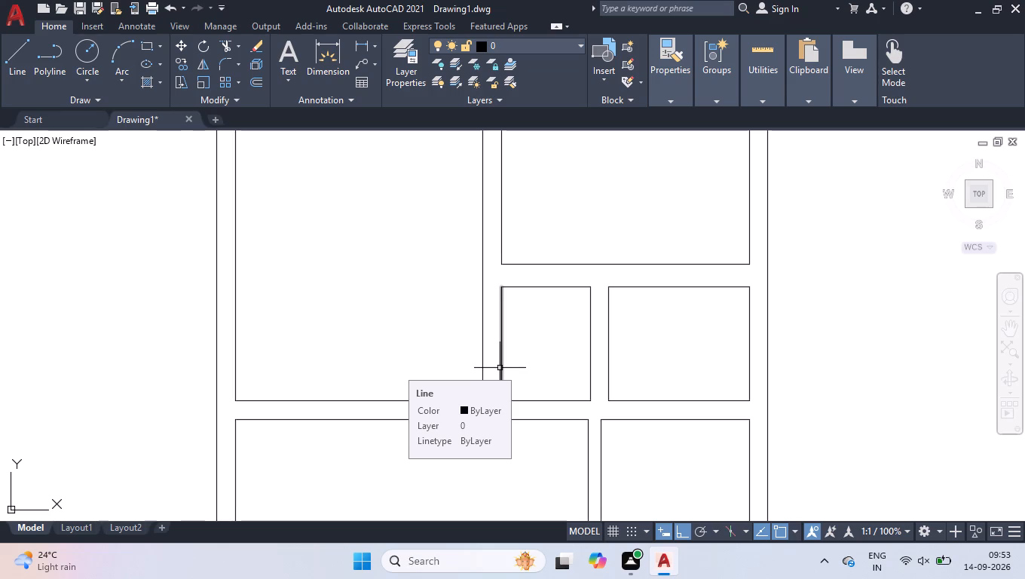
pyautogui.press('l')
pyautogui.press('Return')
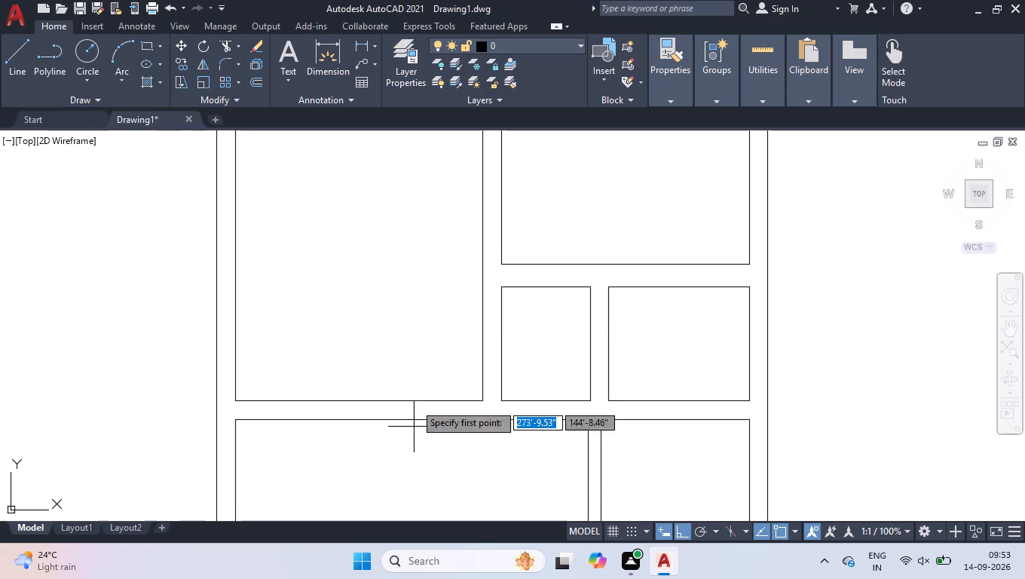
pyautogui.scroll(1, 311, 430)
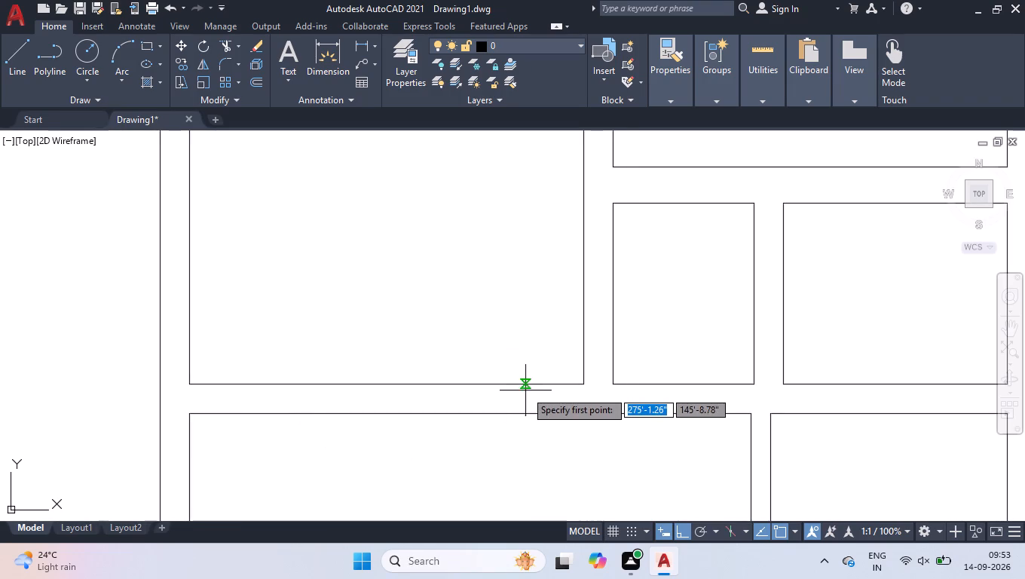
pyautogui.click(525, 385)
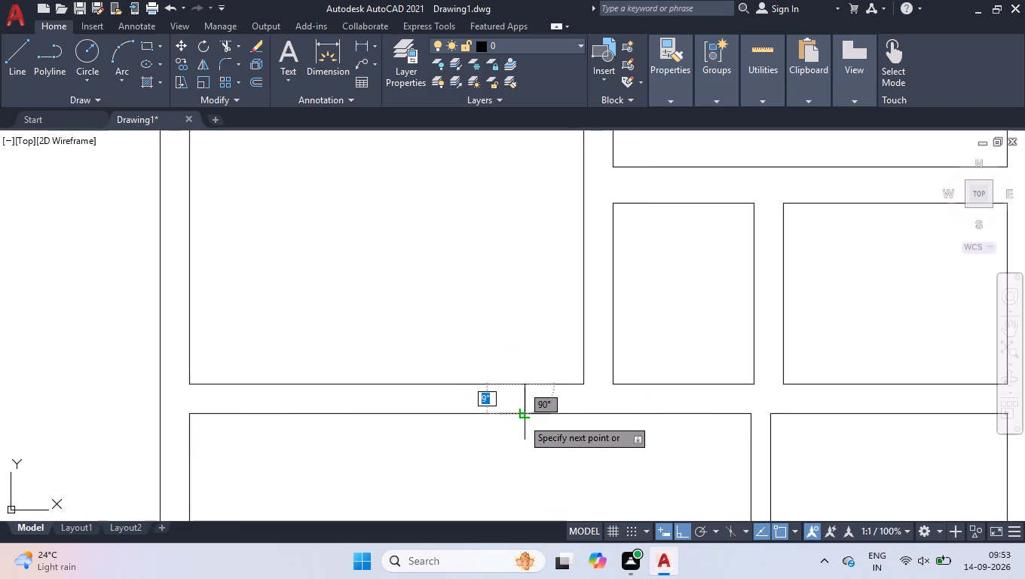
pyautogui.click(522, 417)
pyautogui.press('space')
pyautogui.press('space')
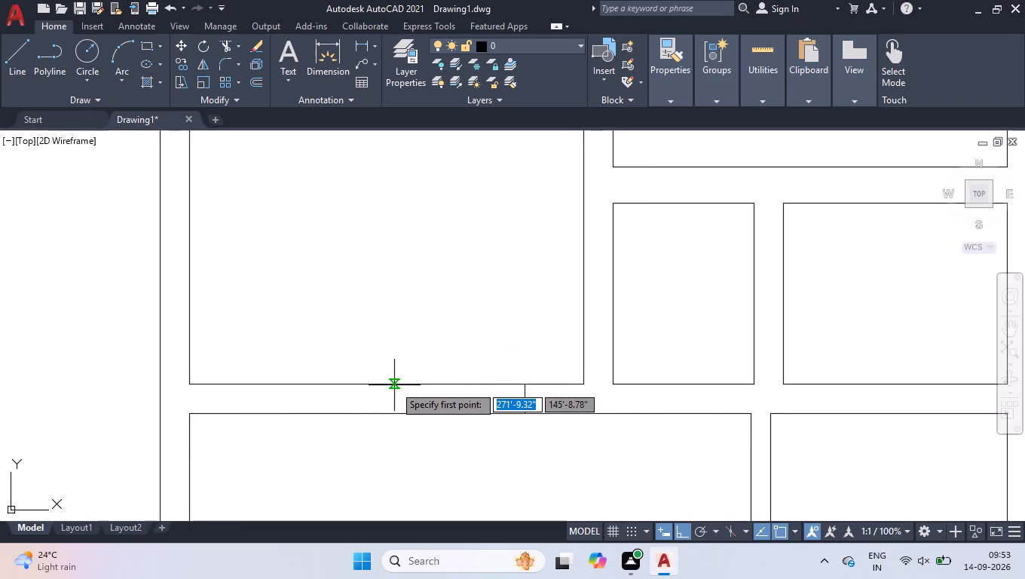
pyautogui.click(394, 385)
pyautogui.click(391, 414)
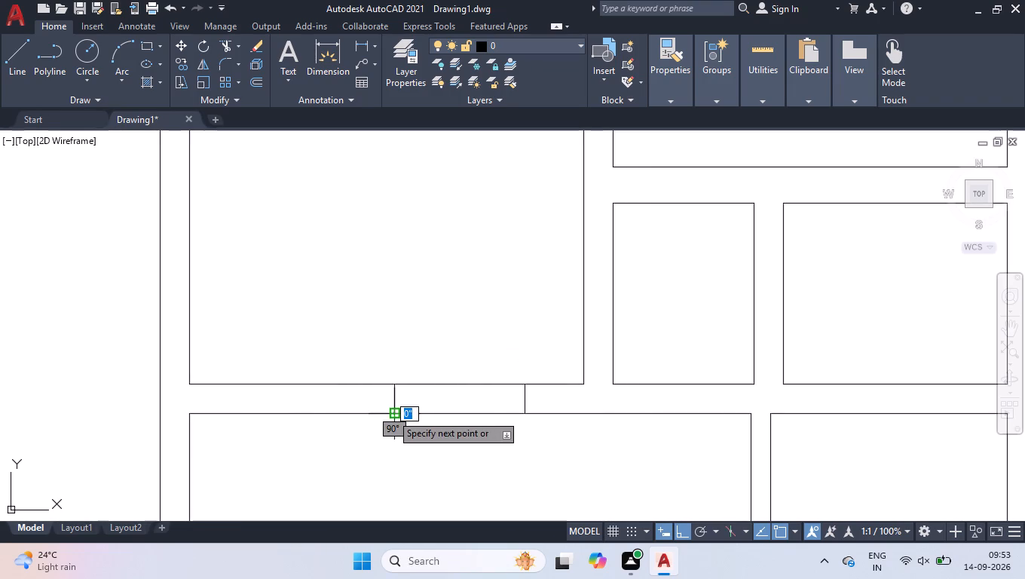
pyautogui.press('space')
# Quick-measure the distance between the two new jamb lines.
pyautogui.scroll(2, 396, 397)
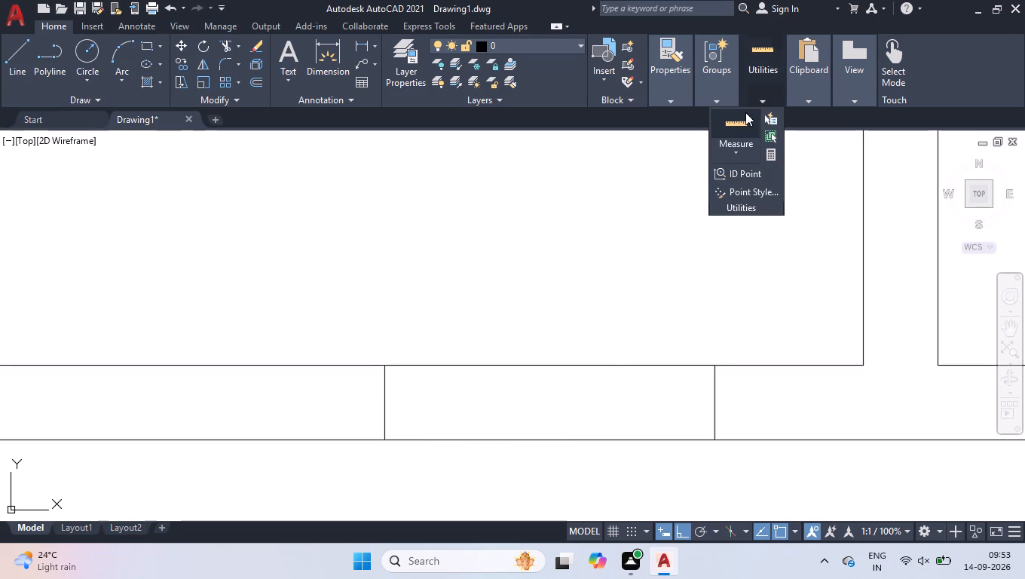
pyautogui.click(743, 116)
pyautogui.press('space')
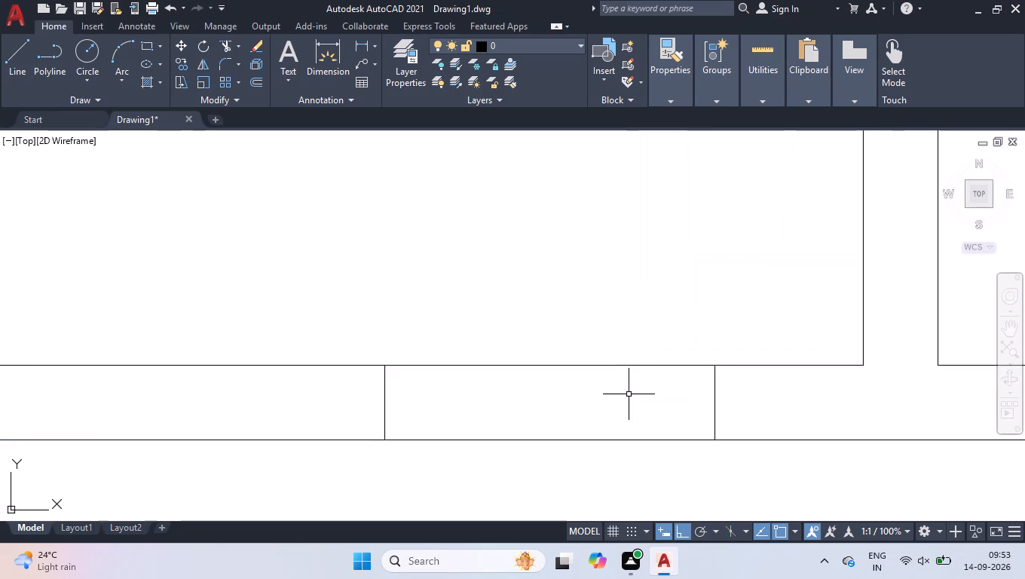
# Move the left jamb line of the upper-left room's opening 0.5" outward and quick-measure the opening.
pyautogui.click(370, 323)
pyautogui.click(478, 503)
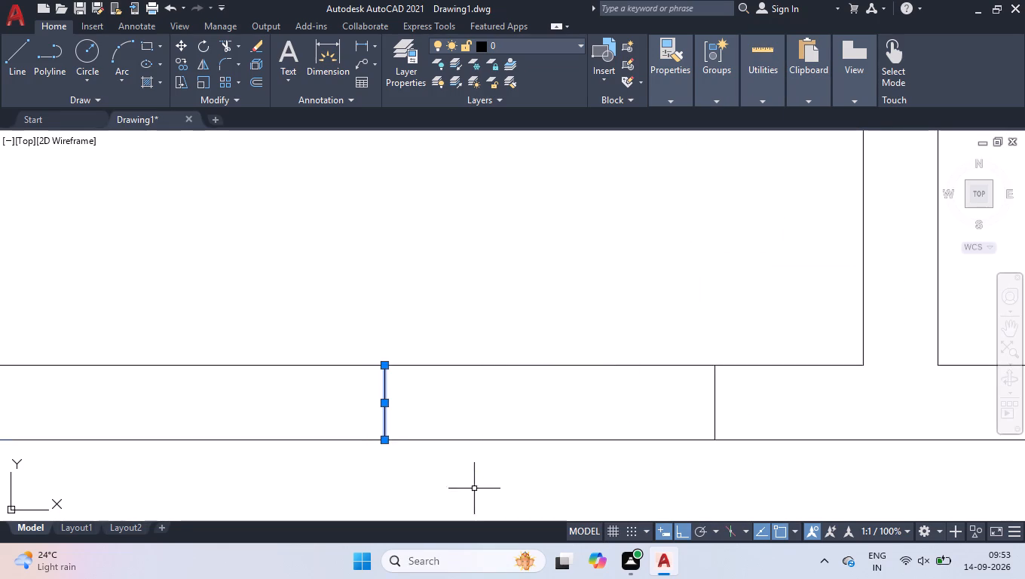
pyautogui.click(383, 403)
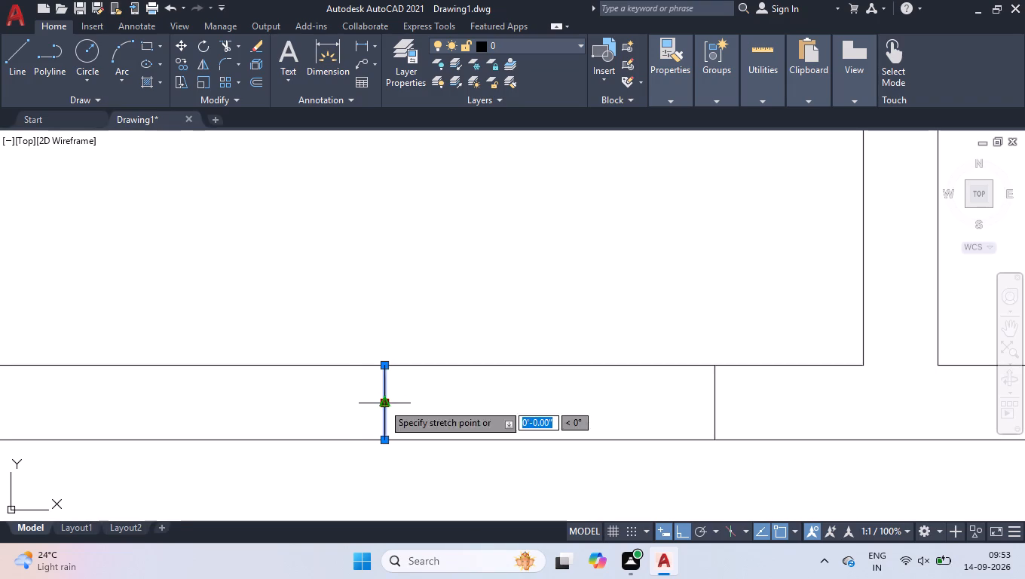
pyautogui.write('0.5')
pyautogui.press('Return')
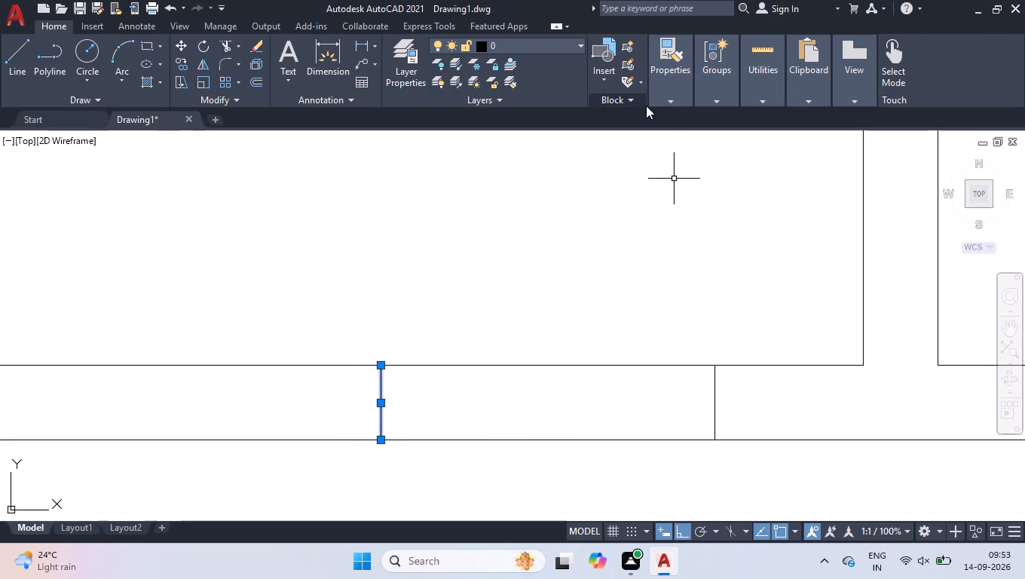
pyautogui.click(739, 118)
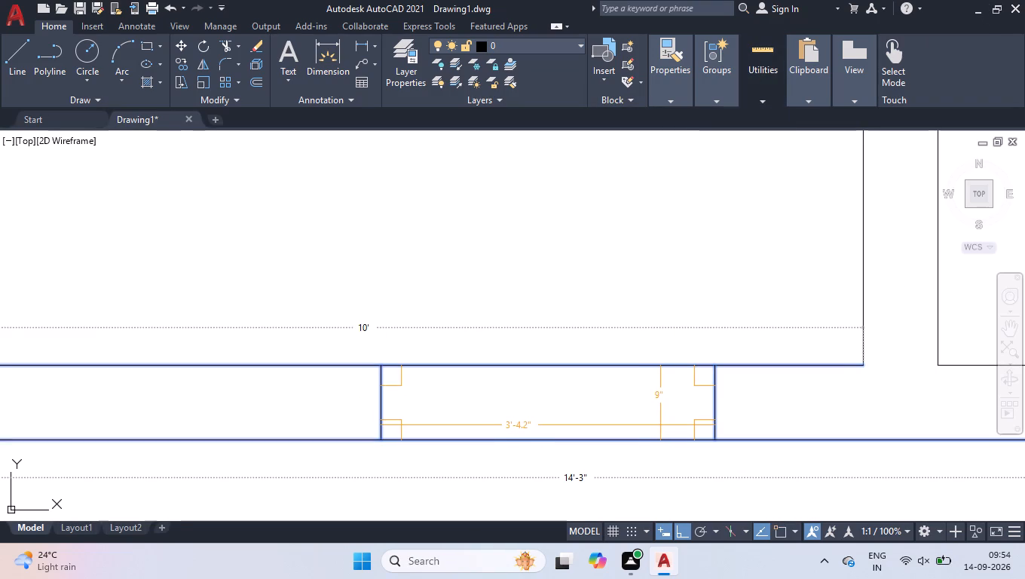
pyautogui.press('space')
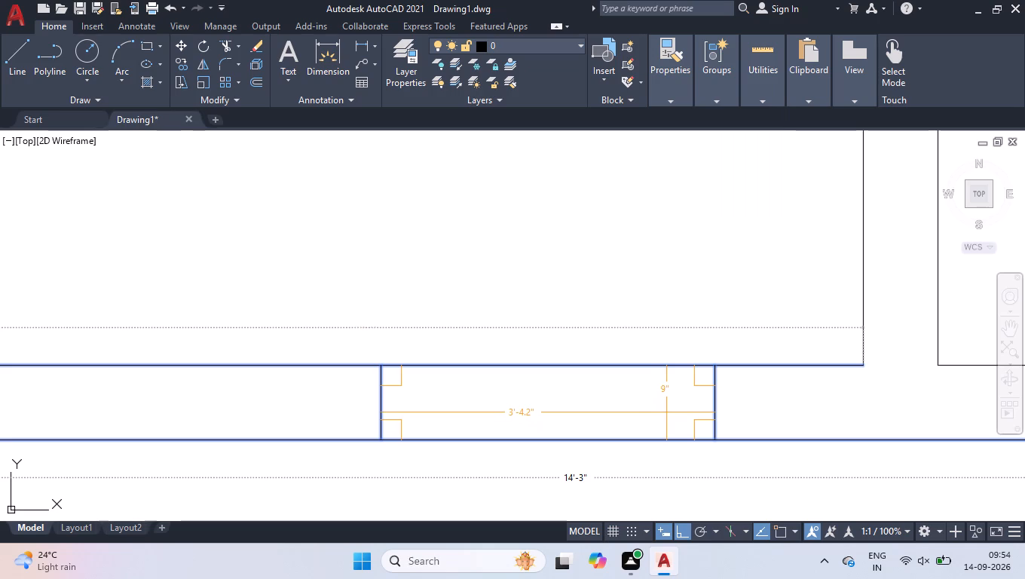
# Move the same jamb line 0.2" back towards the opening and quick-measure the opening again.
pyautogui.click(363, 339)
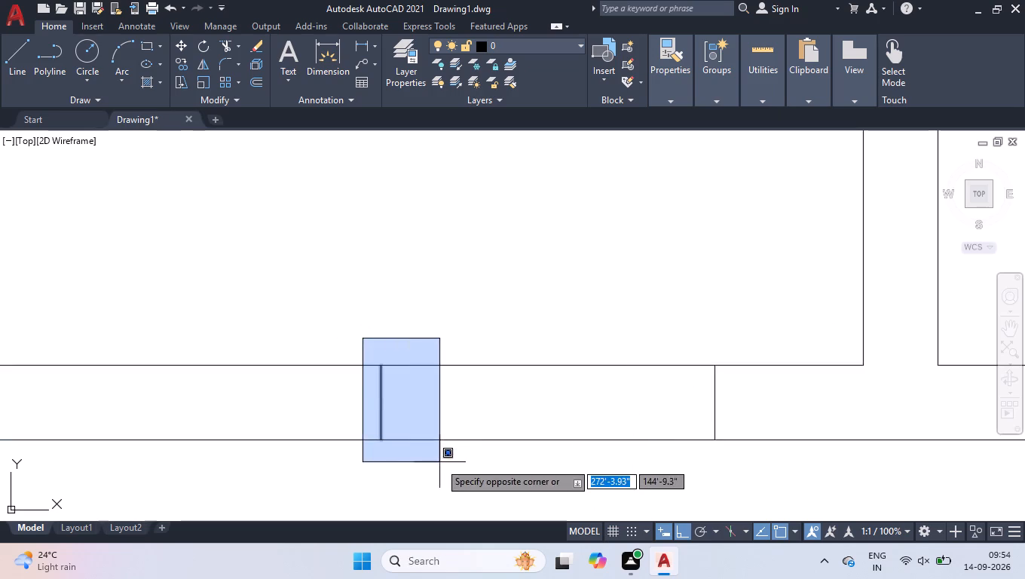
pyautogui.click(439, 462)
pyautogui.click(384, 403)
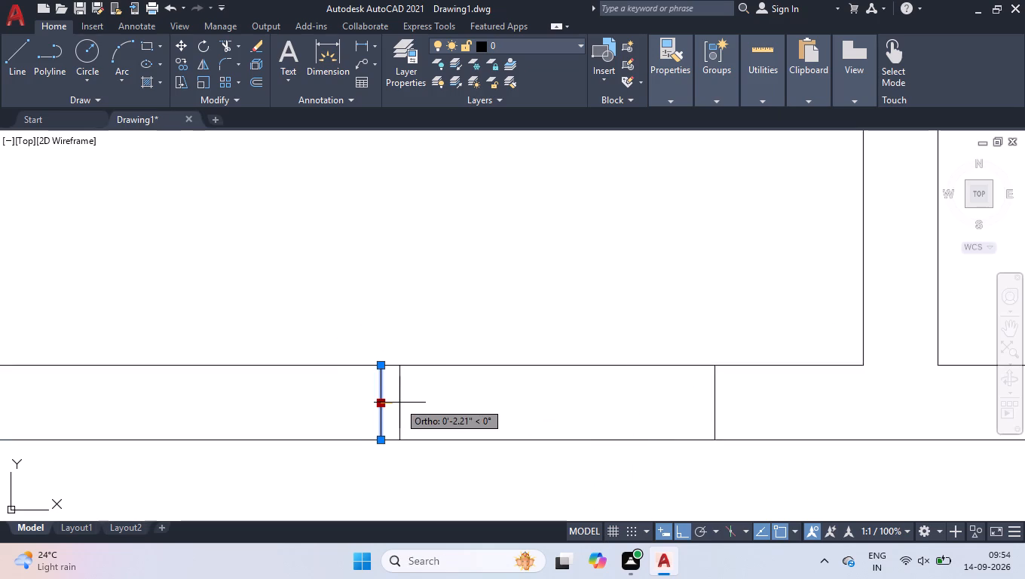
pyautogui.write('0.2')
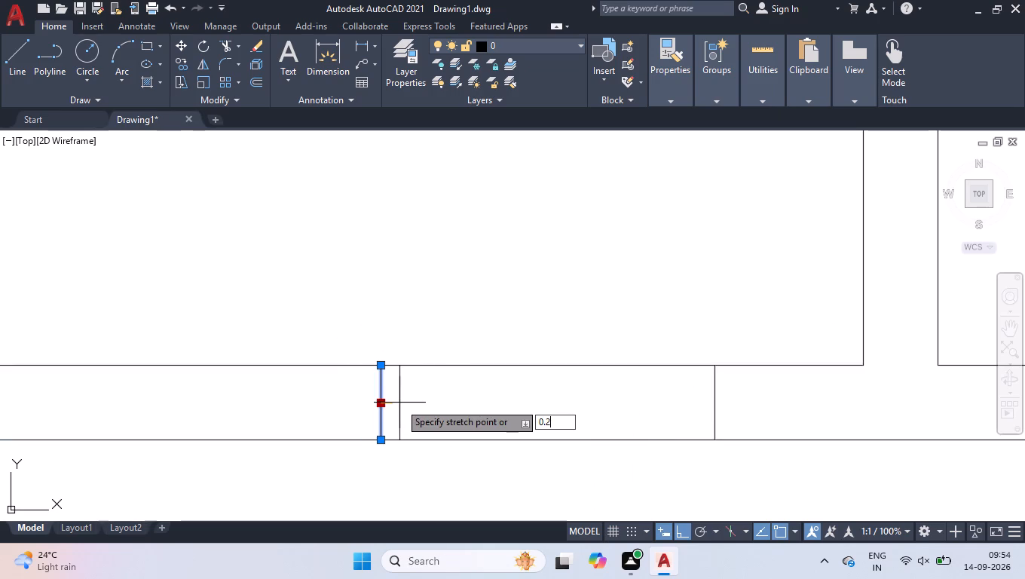
pyautogui.press('Return')
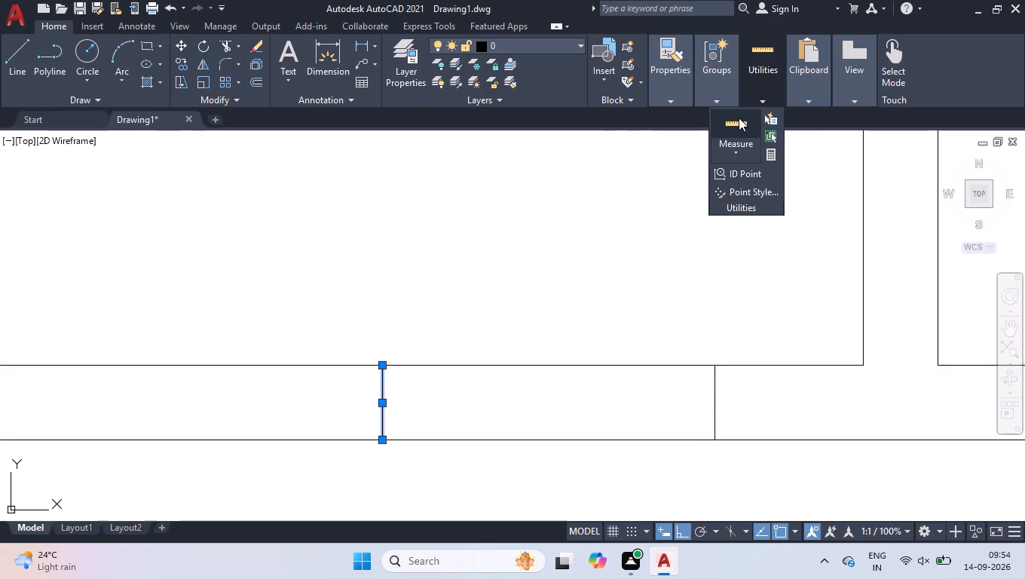
pyautogui.click(739, 118)
pyautogui.press('space')
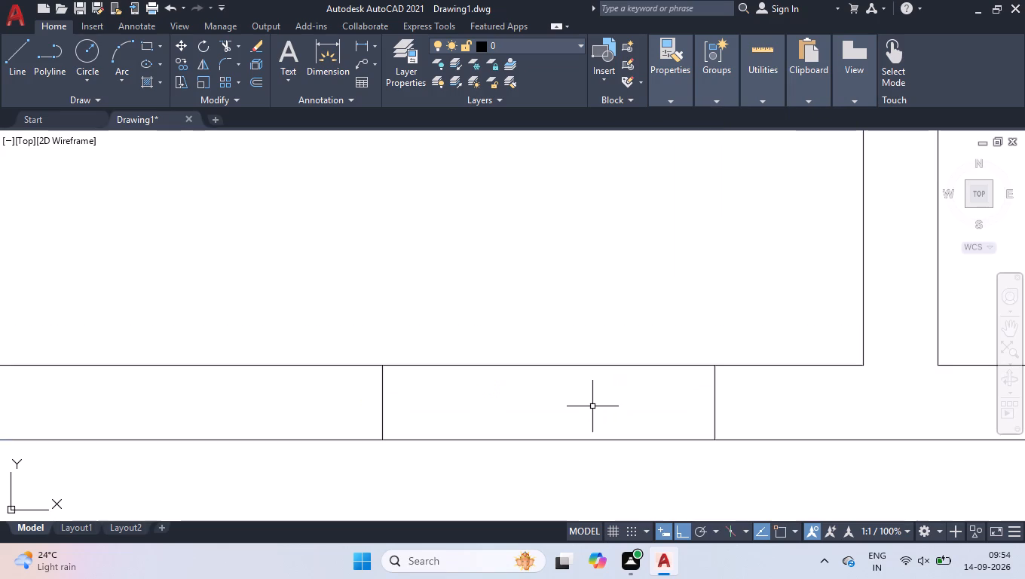
# Trim both wall lines between the two jamb lines to clear the door opening below the upper-left room.
pyautogui.write('tr')
pyautogui.press('space')
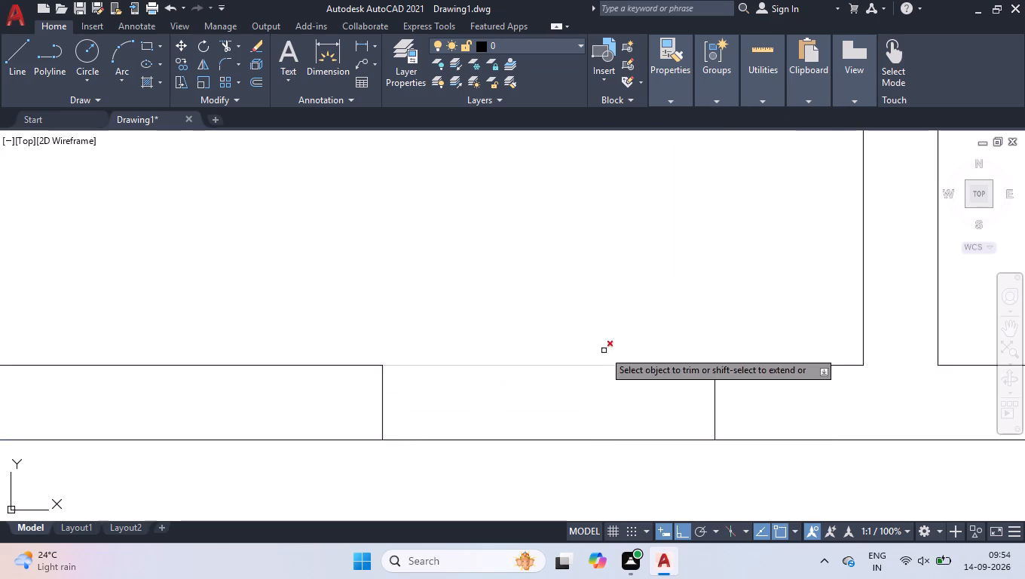
pyautogui.click(621, 342)
pyautogui.click(530, 482)
pyautogui.press('space')
# Draw two jamb lines across the outer side wall of the right-hand small room below the upper-right room.
pyautogui.scroll(-2, 487, 381)
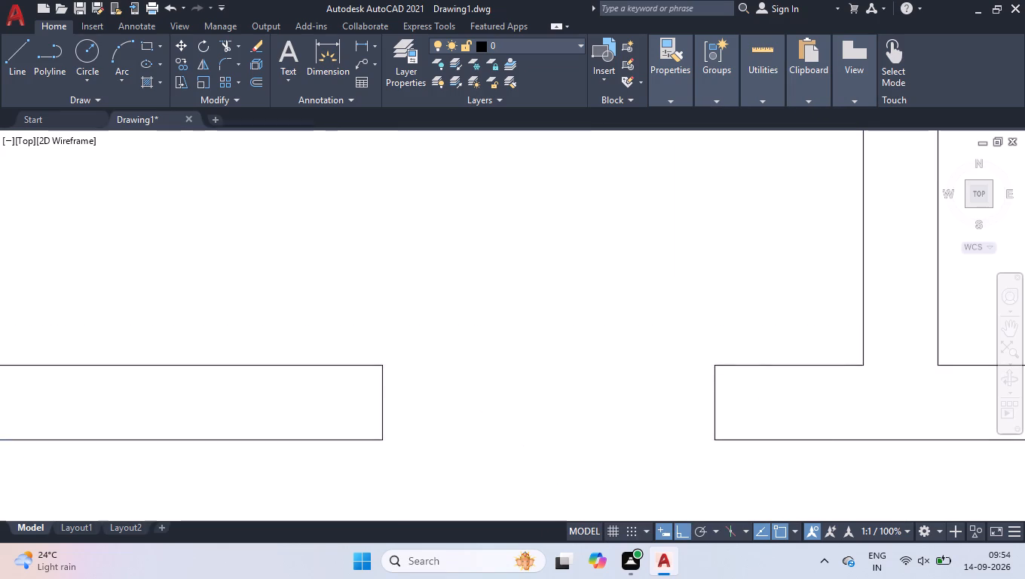
pyautogui.scroll(-2, 487, 381)
pyautogui.scroll(-1, 543, 424)
pyautogui.scroll(1, 568, 403)
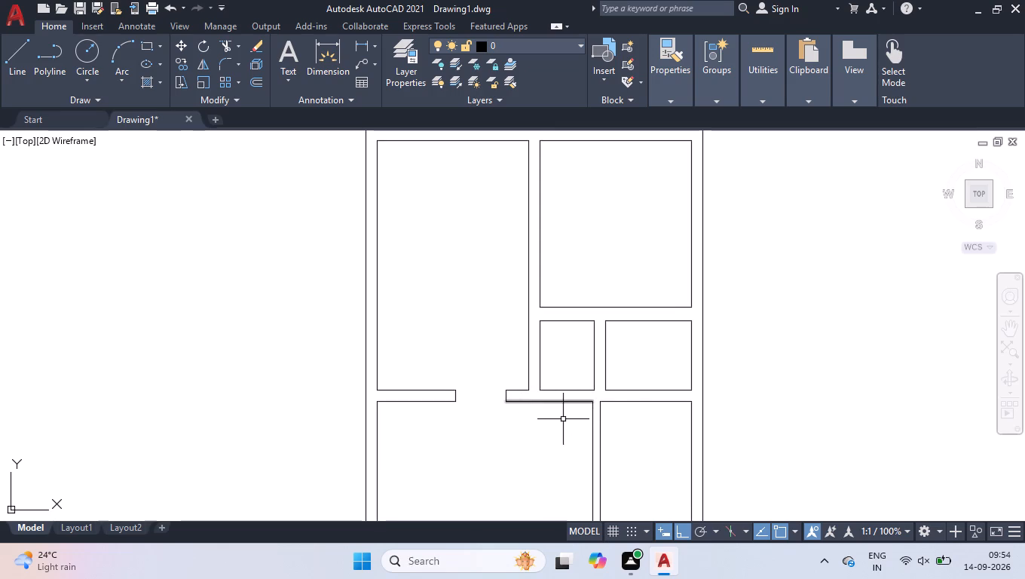
pyautogui.scroll(1, 703, 388)
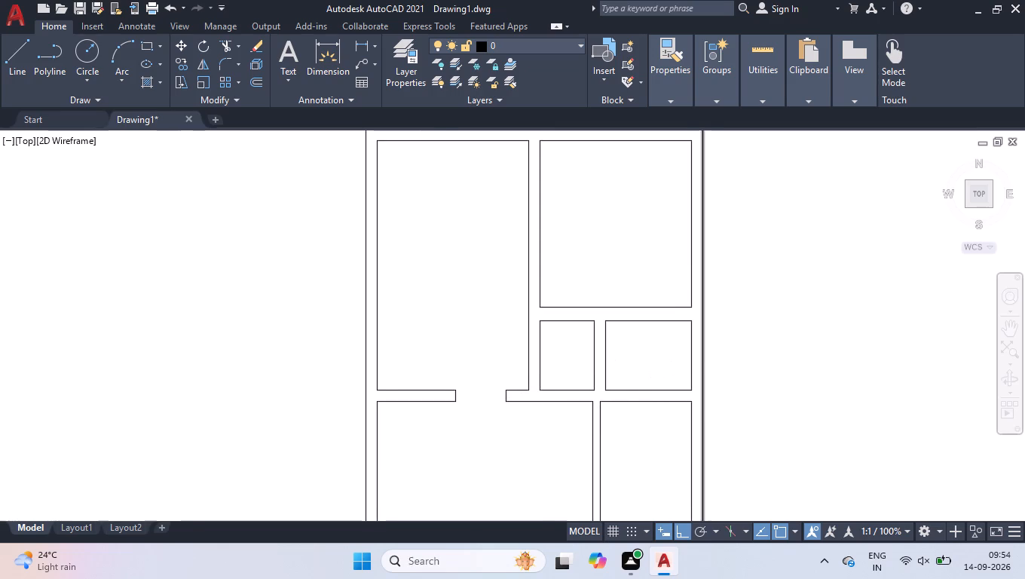
pyautogui.press('l')
pyautogui.press('Return')
pyautogui.scroll(1, 703, 388)
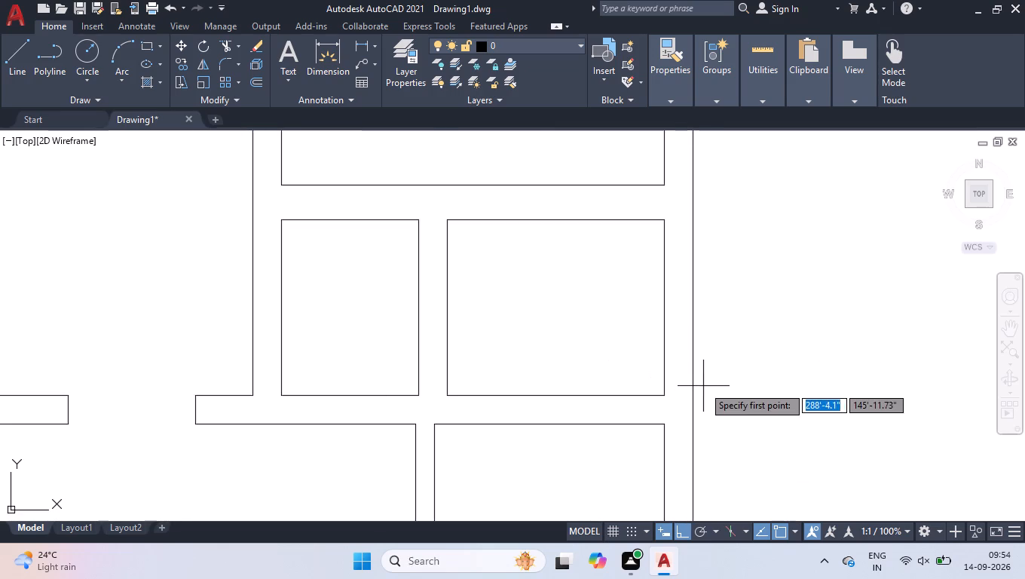
pyautogui.click(667, 253)
pyautogui.click(692, 254)
pyautogui.press('space')
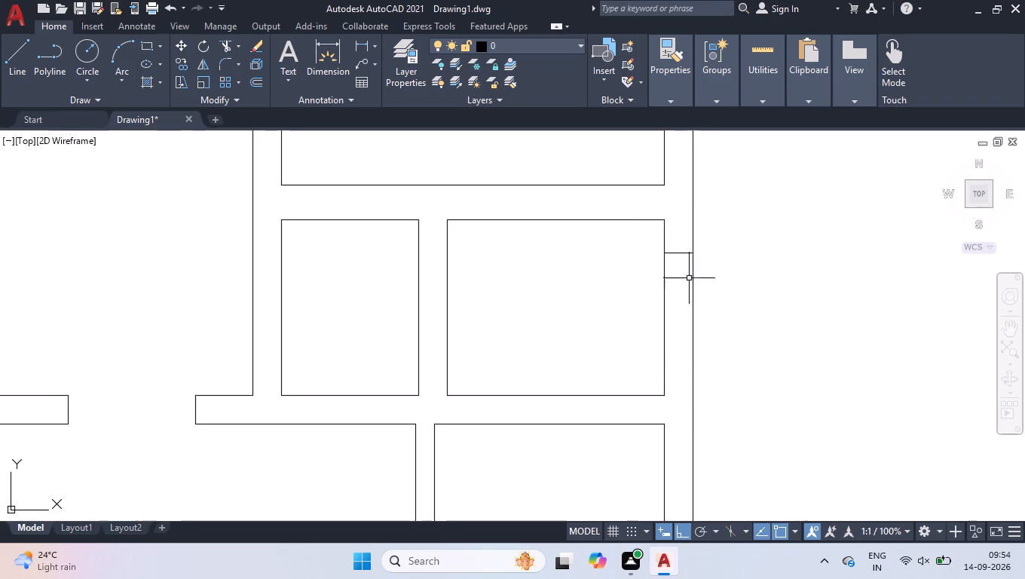
pyautogui.press('space')
pyautogui.click(666, 348)
pyautogui.click(696, 345)
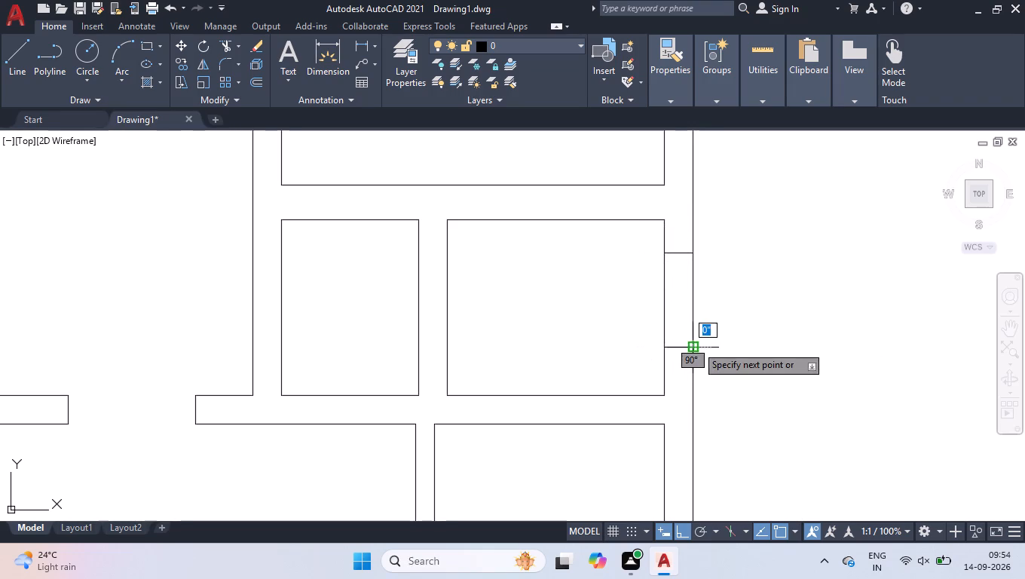
pyautogui.press('space')
# Draw the window's centre line between the midpoints of the two new jamb lines.
pyautogui.scroll(2, 655, 256)
pyautogui.press('space')
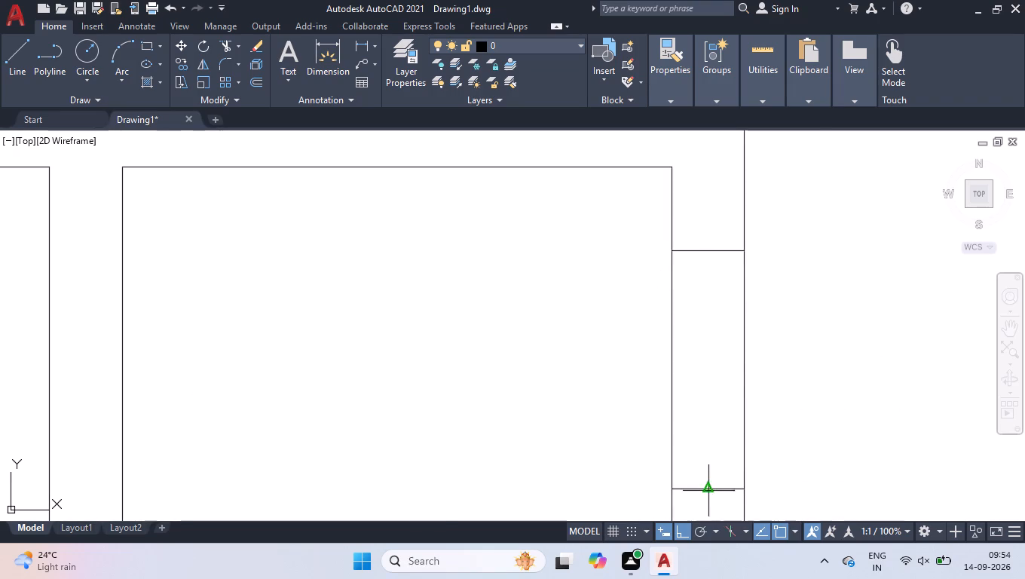
pyautogui.click(708, 491)
pyautogui.click(706, 249)
pyautogui.press('space')
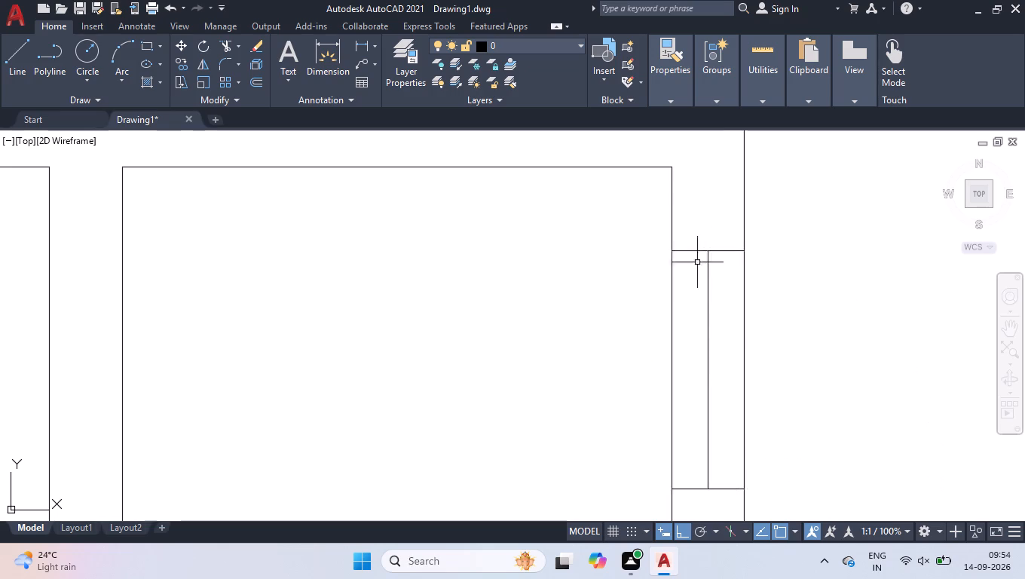
# Draw a jamb line across the wall above the small windowed room, starting from the room's upper-left inner corner.
pyautogui.scroll(-3, 681, 261)
pyautogui.scroll(-1, 687, 330)
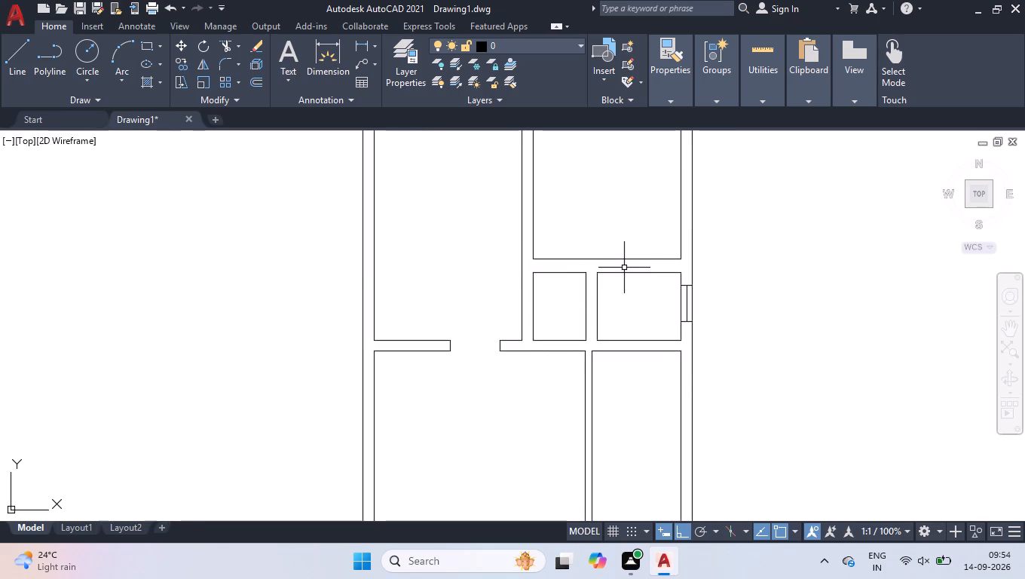
pyautogui.scroll(2, 626, 268)
pyautogui.press('l')
pyautogui.press('Return')
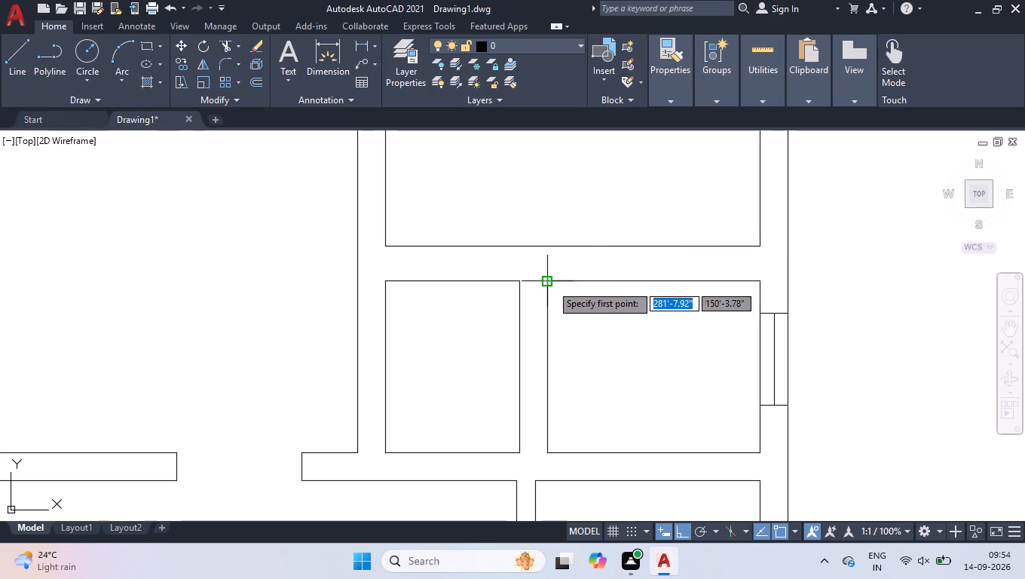
pyautogui.moveTo(551, 284); pyautogui.dragTo(551, 277)
pyautogui.click(549, 249)
pyautogui.press('space')
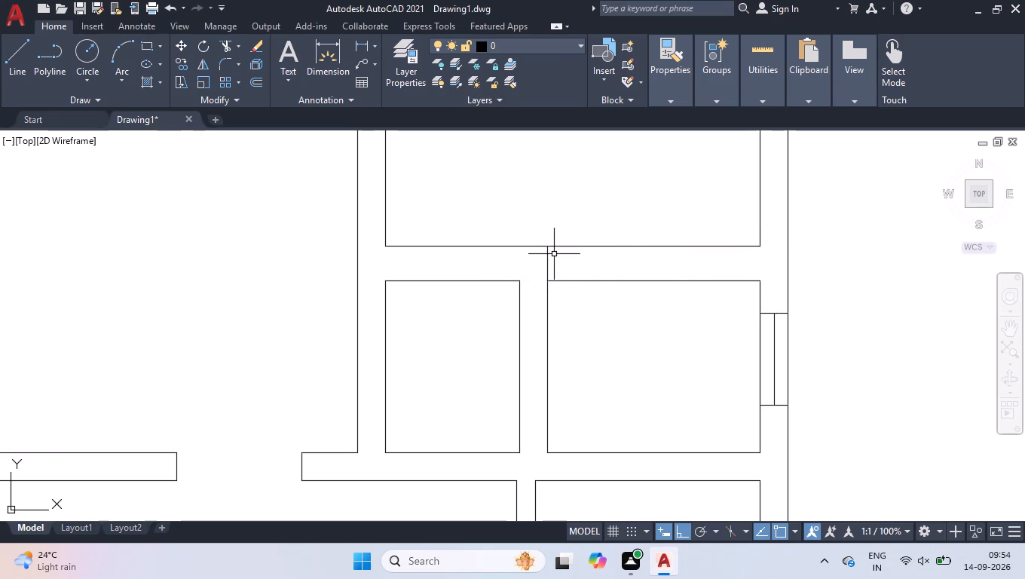
# Offset the new jamb line 2'8" along the wall towards the window side.
pyautogui.write('off')
pyautogui.press('Return')
pyautogui.write("2'8")
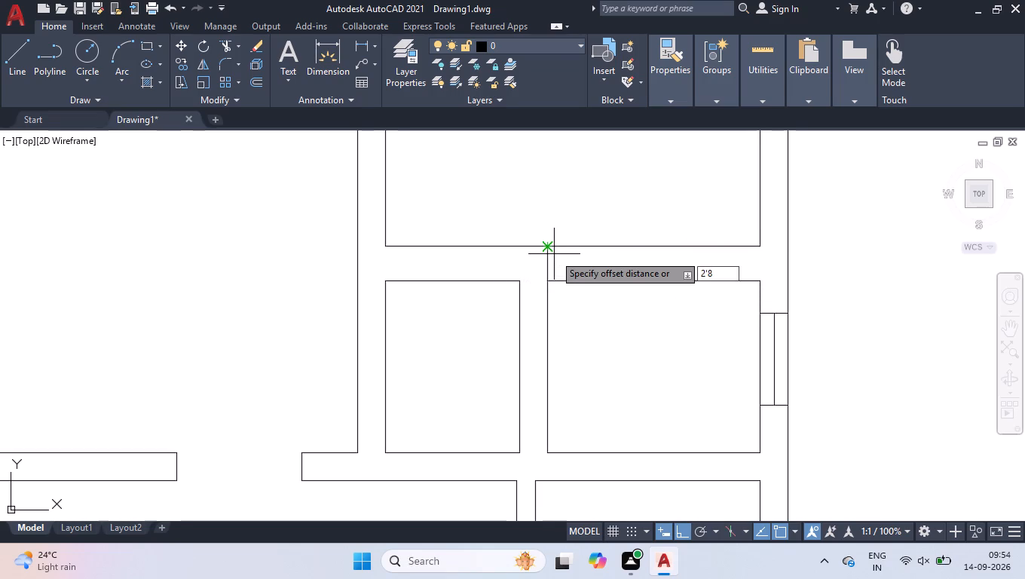
pyautogui.press('Return')
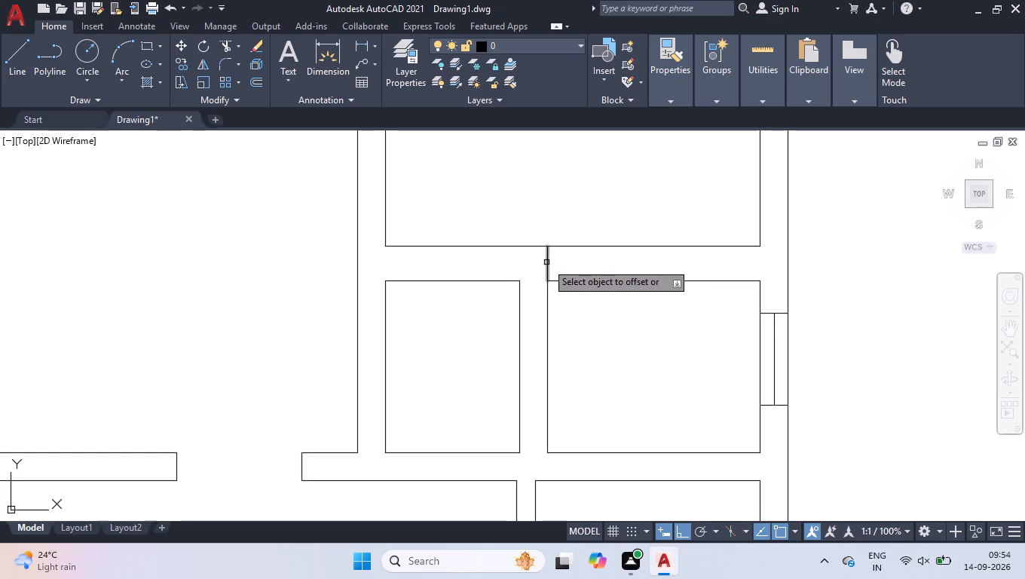
pyautogui.click(547, 262)
pyautogui.click(579, 263)
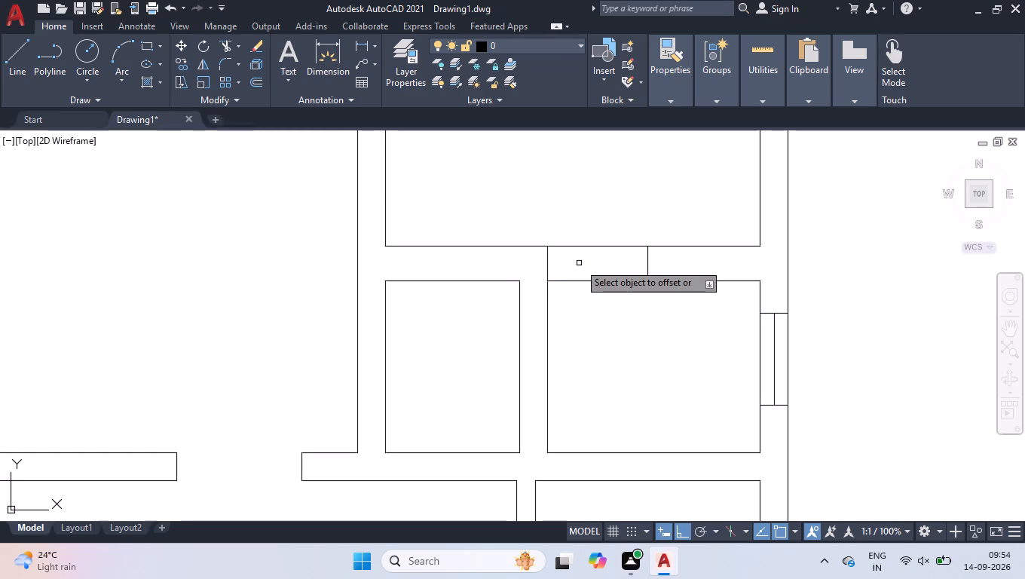
pyautogui.press('space')
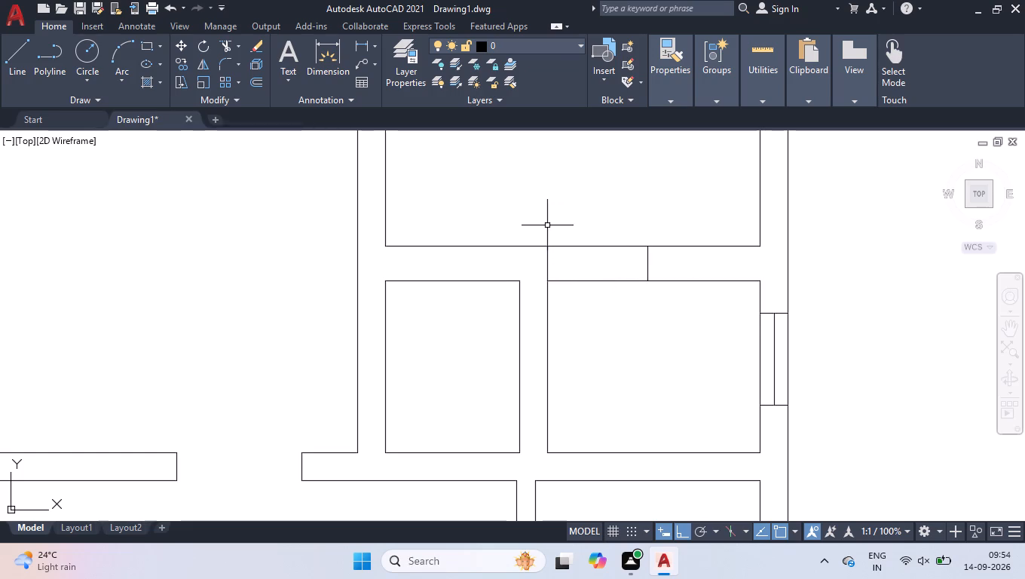
# Move the first jamb line 3" away from the room corner, towards the offset line.
pyautogui.click(538, 225)
pyautogui.click(580, 307)
pyautogui.scroll(2, 577, 263)
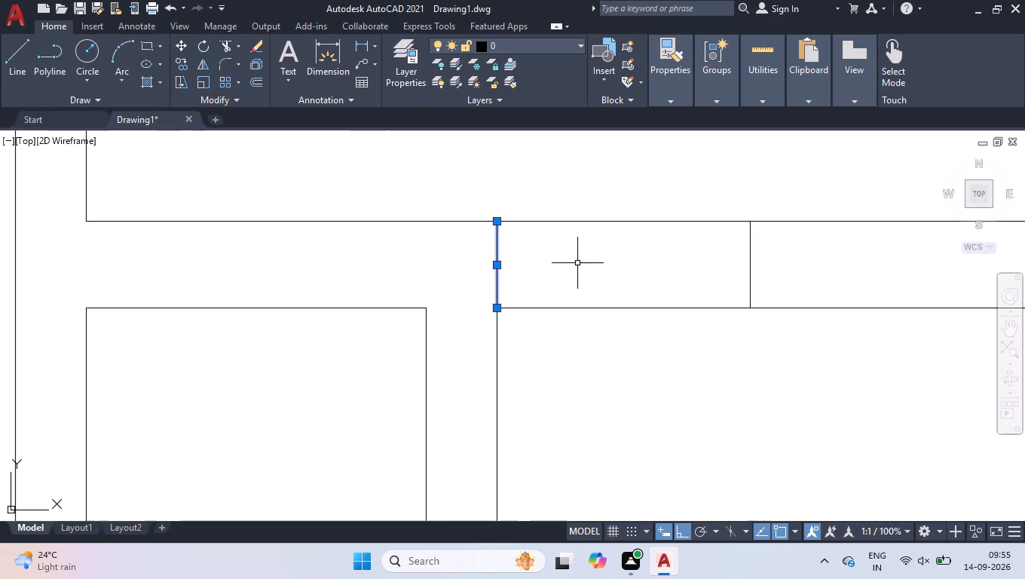
pyautogui.click(497, 263)
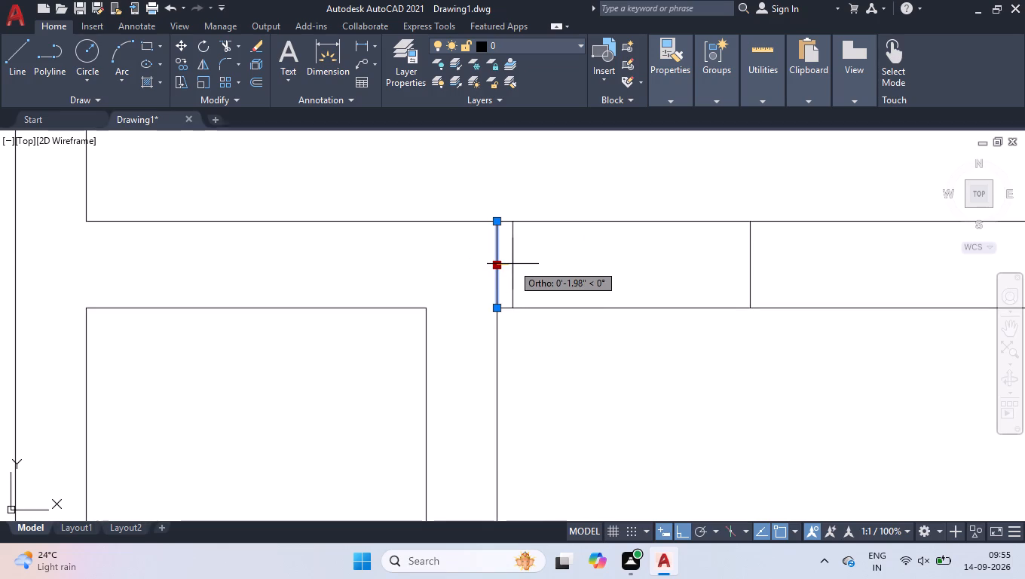
pyautogui.press('3')
pyautogui.press('Return')
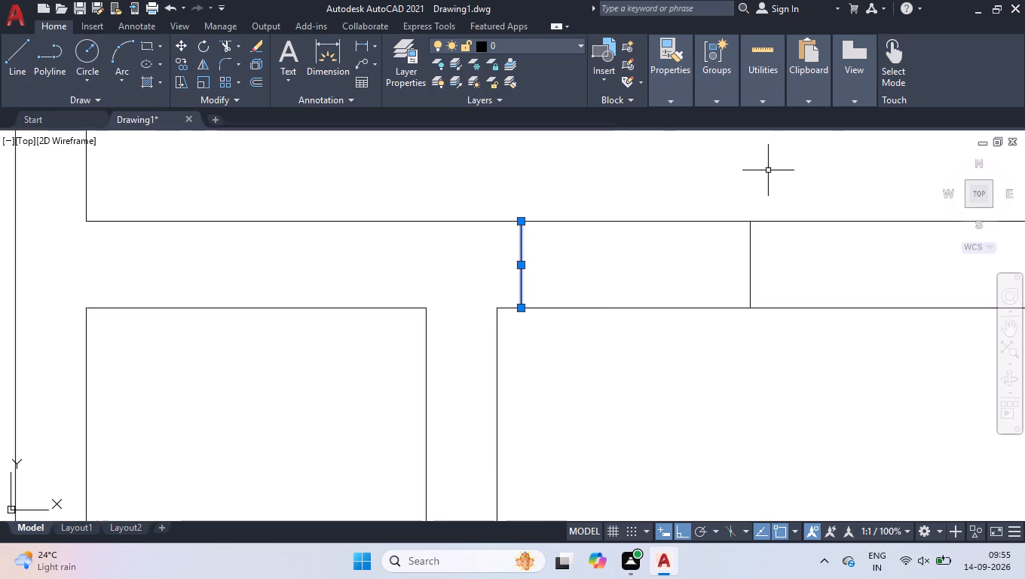
# Move the second jamb line 3" in the same direction, away from the first jamb line.
pyautogui.click(764, 165)
pyautogui.click(750, 179)
pyautogui.click(713, 173)
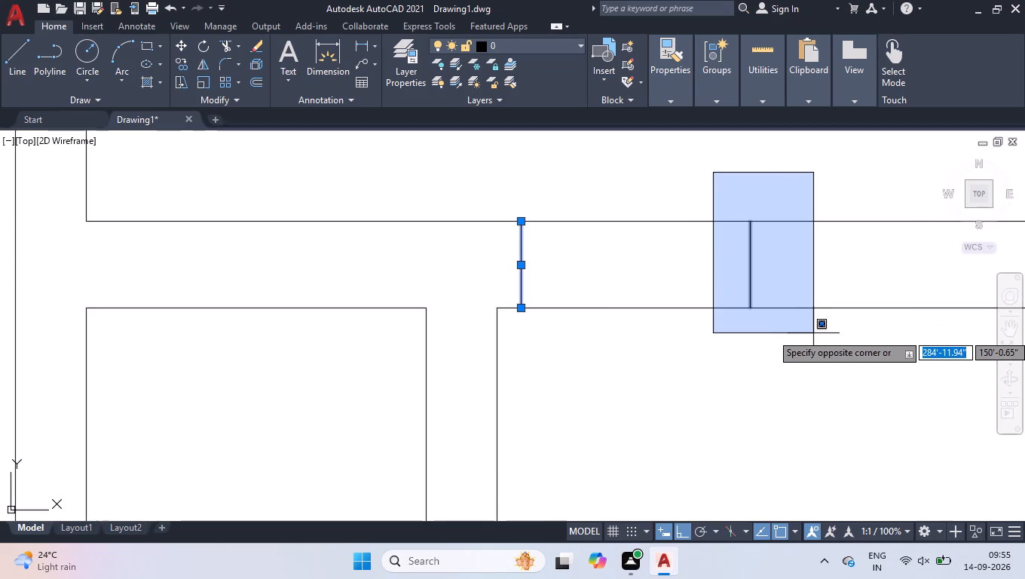
pyautogui.click(813, 333)
pyautogui.scroll(-1, 668, 278)
pyautogui.scroll(2, 714, 264)
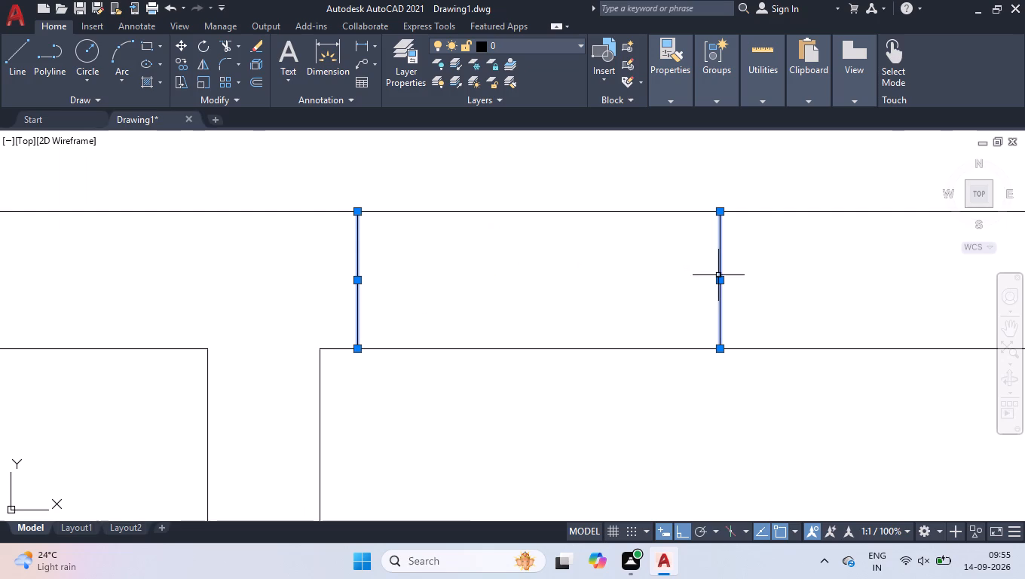
pyautogui.click(718, 278)
pyautogui.press('3')
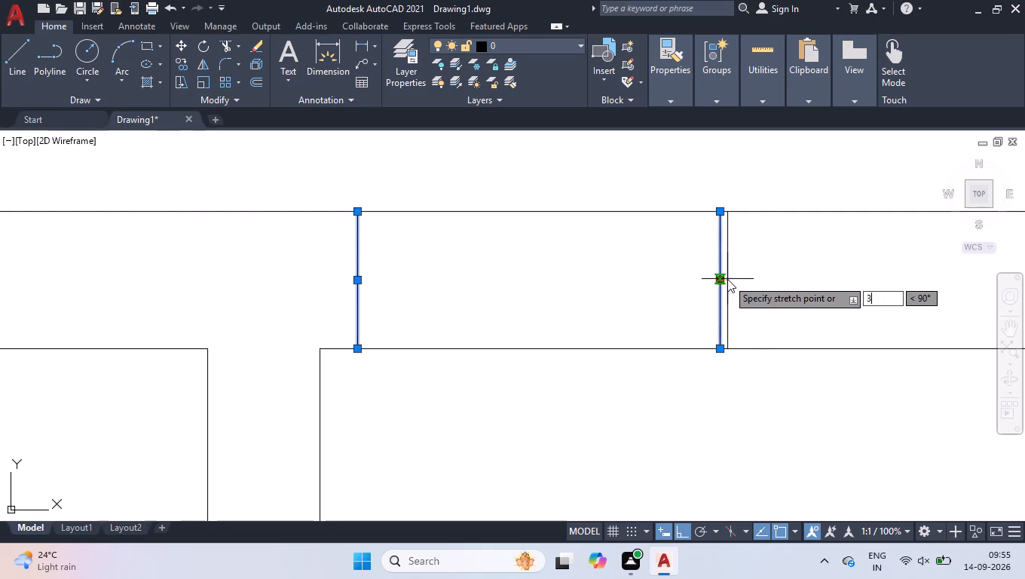
pyautogui.press('Return')
pyautogui.press('space')
pyautogui.press('space')
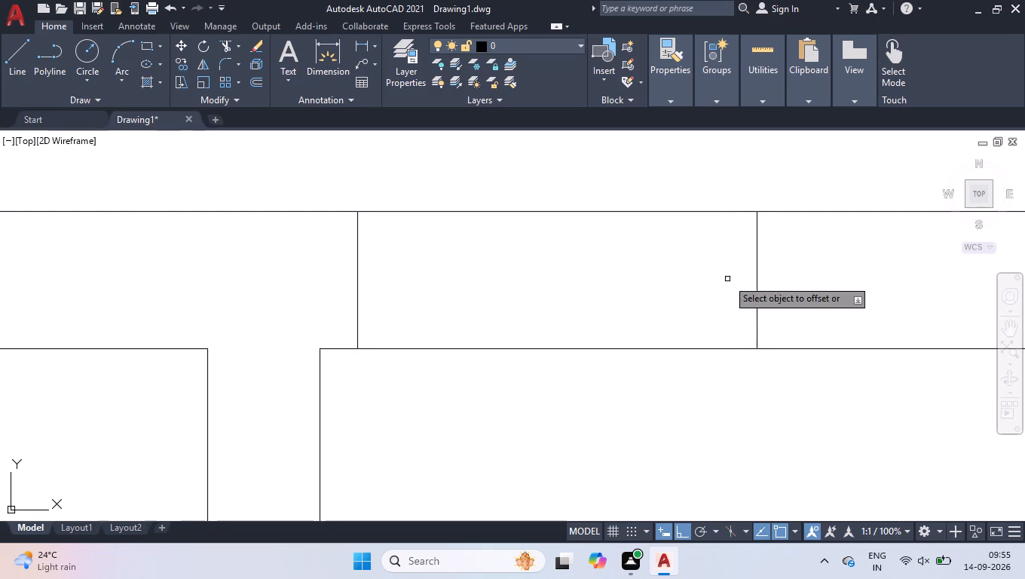
pyautogui.press('space')
# Trim both wall lines between the jamb lines to open the doorway between the upper-right room and the small room.
pyautogui.write('tr')
pyautogui.press('Return')
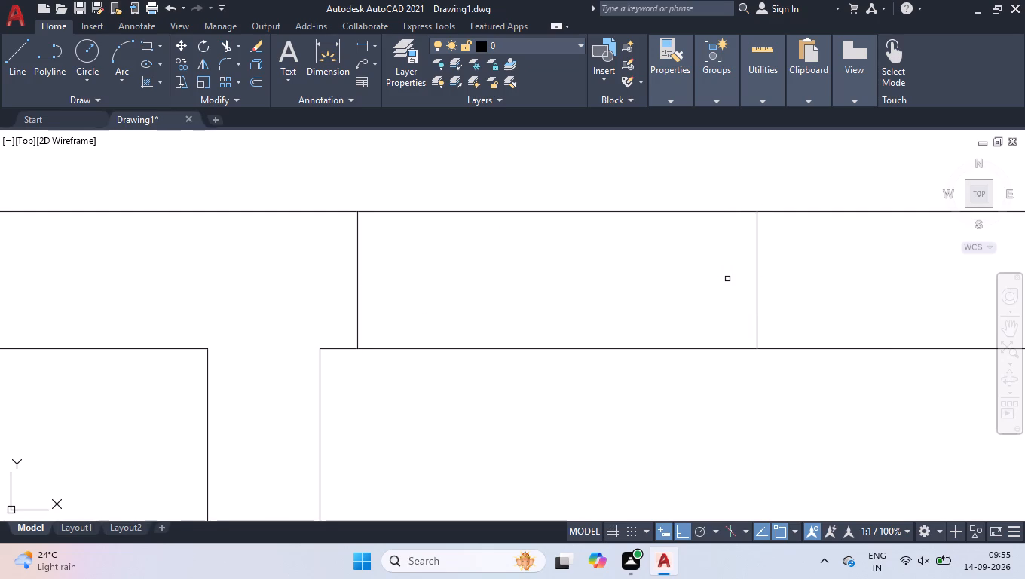
pyautogui.click(669, 149)
pyautogui.click(565, 401)
pyautogui.press('space')
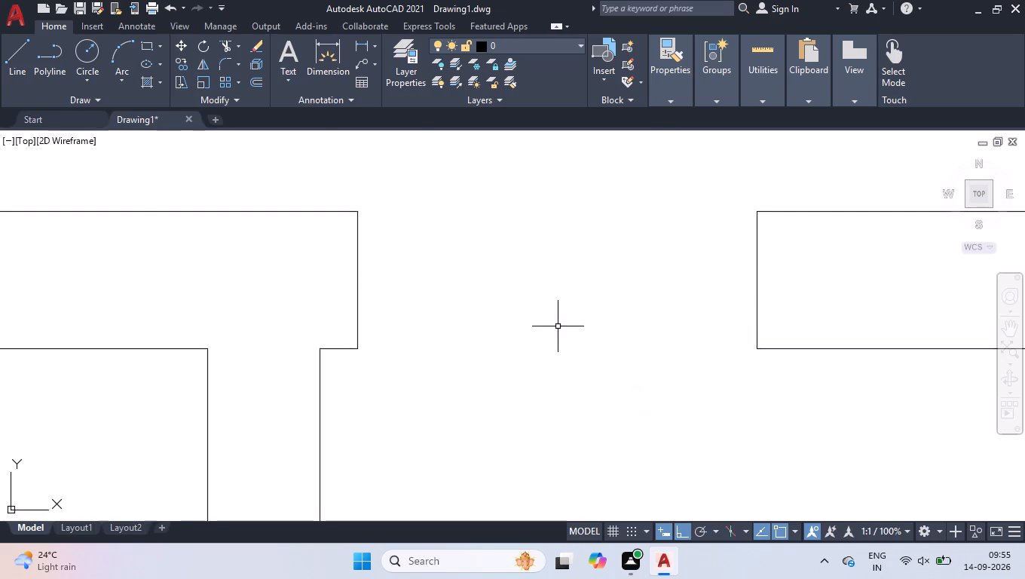
# Check the inside dimensions of the upper-right room with the quick Measure tool.
pyautogui.scroll(-4, 557, 323)
pyautogui.scroll(-2, 720, 287)
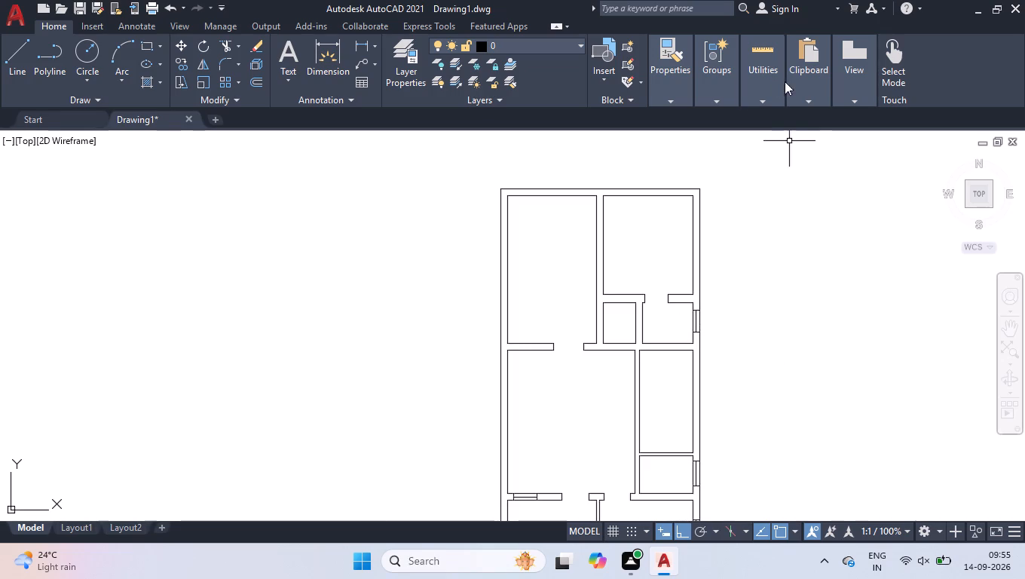
pyautogui.click(732, 133)
pyautogui.press('space')
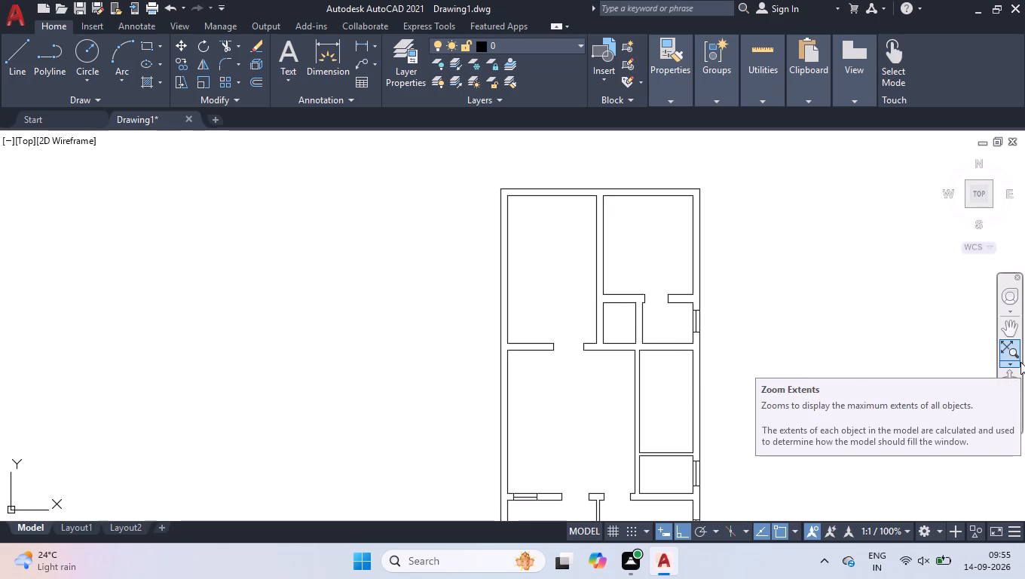
pyautogui.click(981, 194)
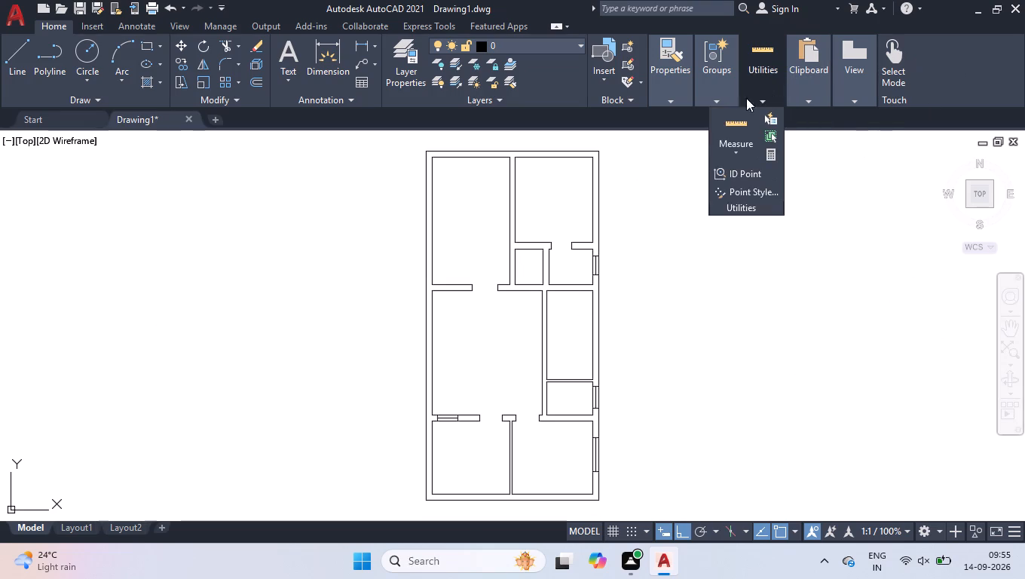
pyautogui.click(744, 121)
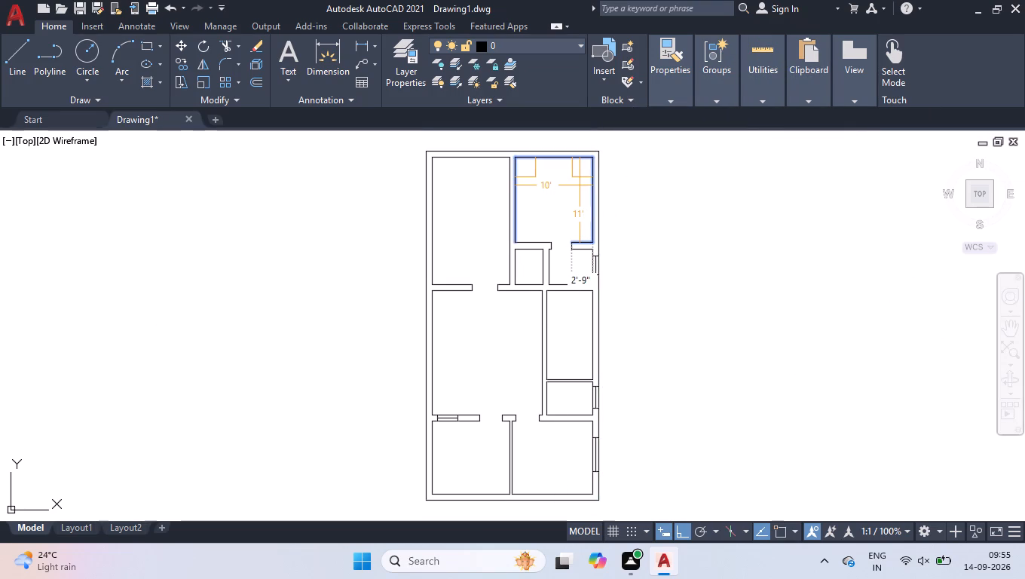
pyautogui.press('space')
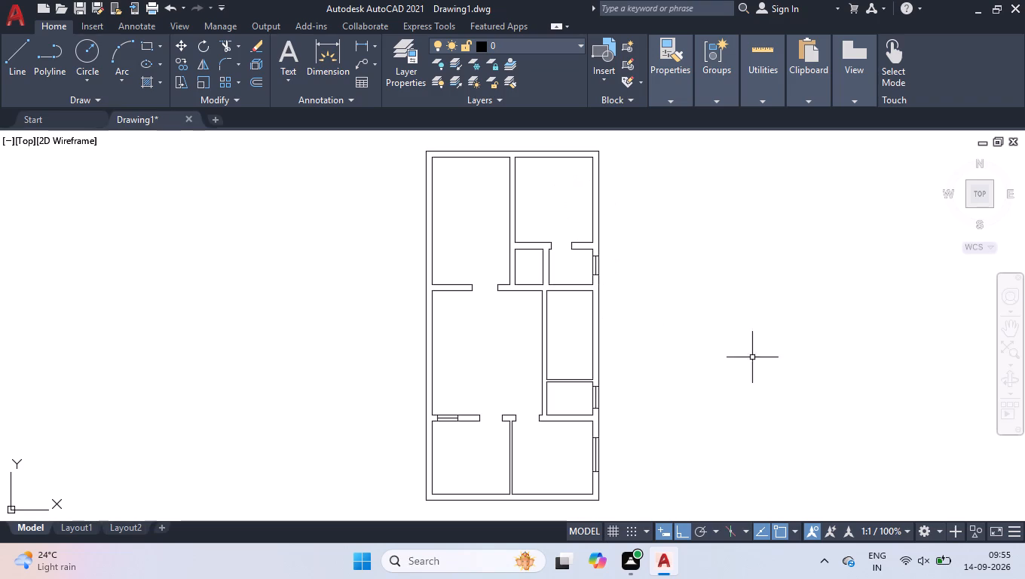
# Draw a jamb line across the wall between the two upper rooms, from the upper-right room's lower-left inside corner.
pyautogui.scroll(1, 465, 165)
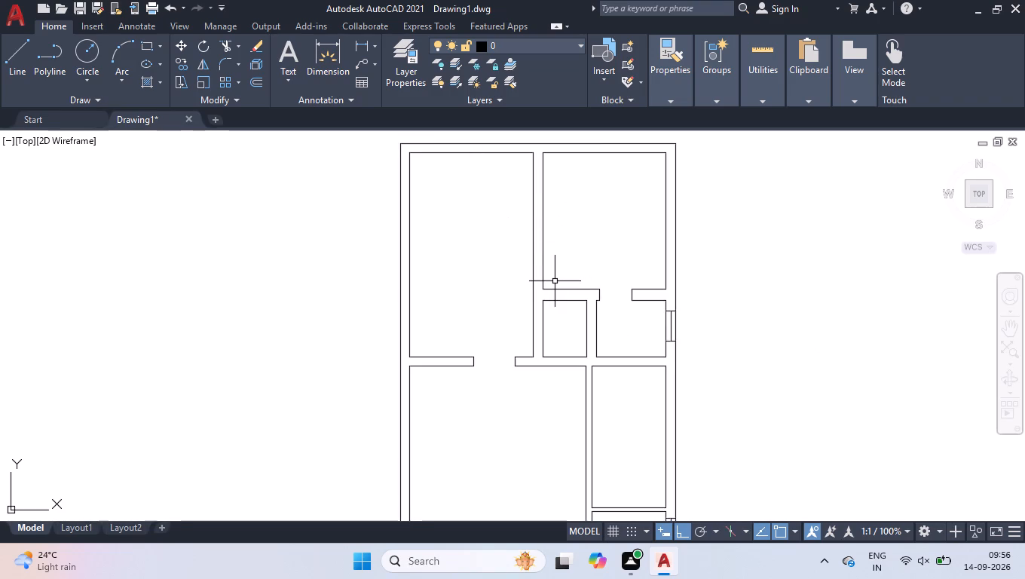
pyautogui.scroll(1, 553, 283)
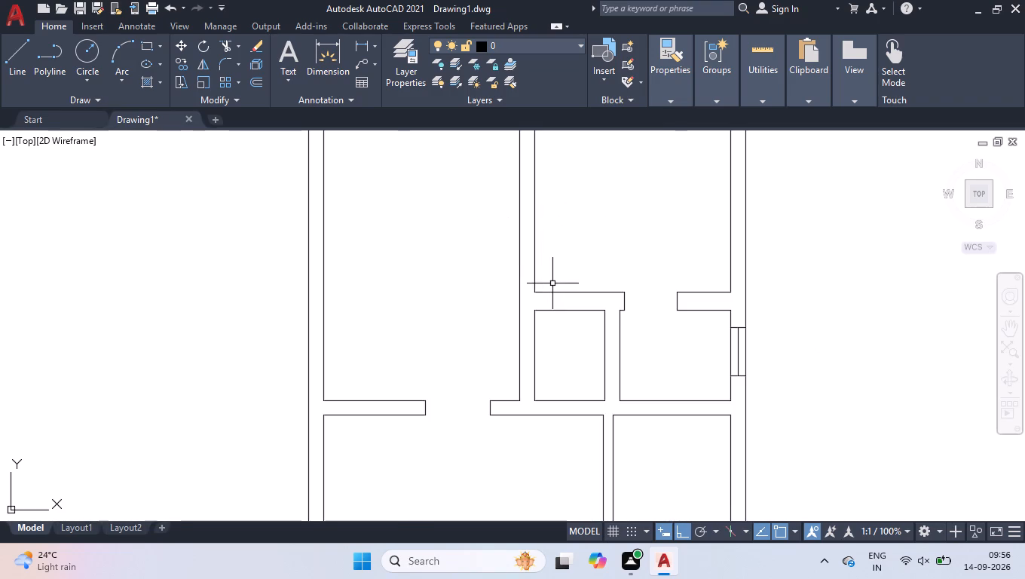
pyautogui.press('l')
pyautogui.press('Return')
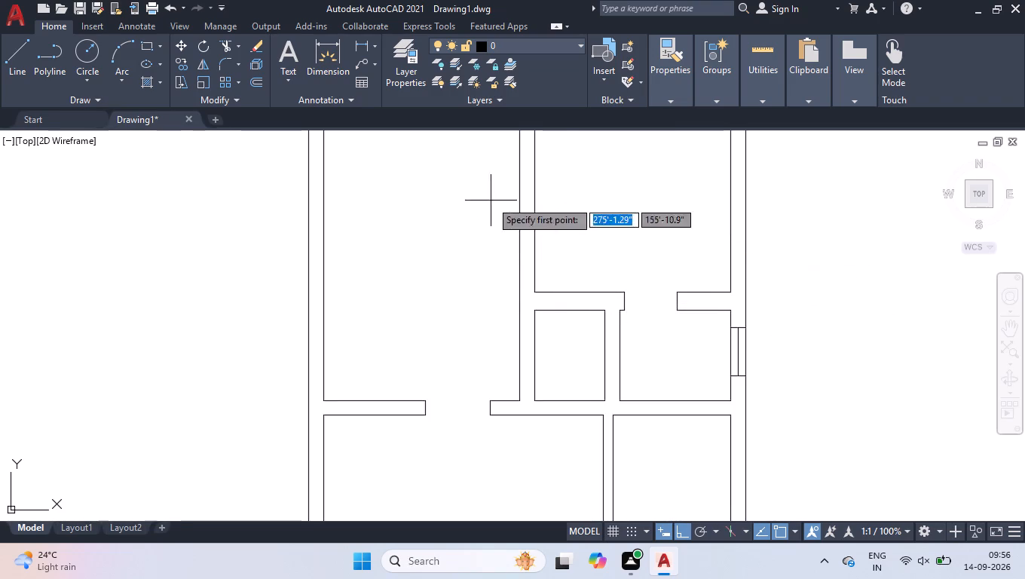
pyautogui.scroll(-1, 464, 308)
pyautogui.scroll(2, 473, 169)
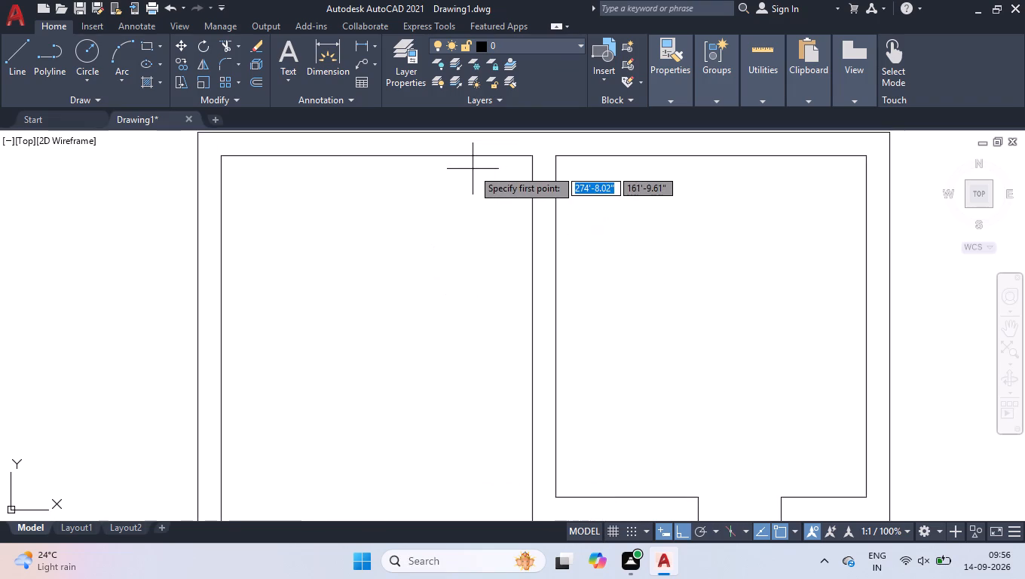
pyautogui.click(557, 501)
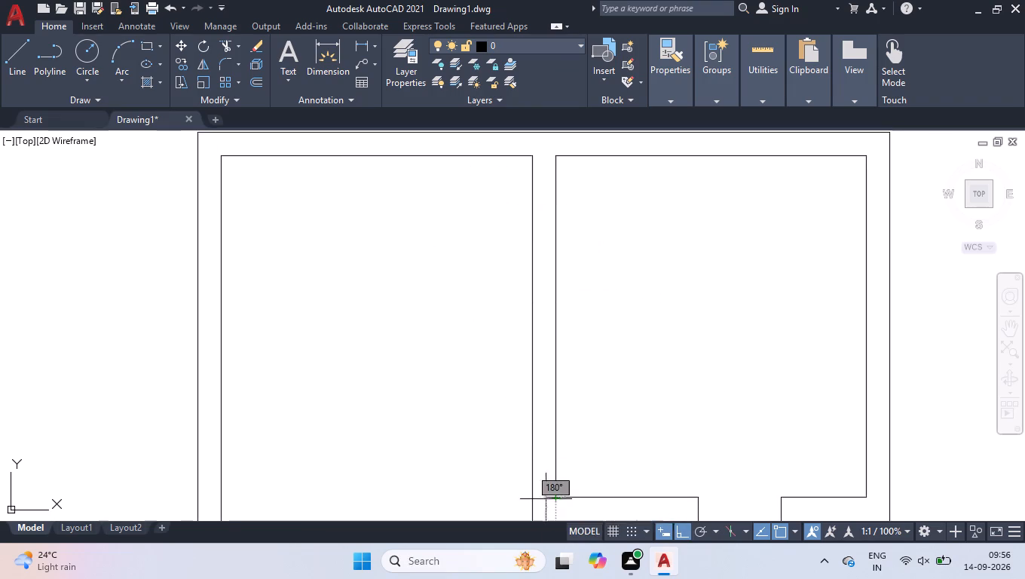
pyautogui.click(532, 499)
pyautogui.press('space')
# Move the new jamb line 3" up along the wall, away from the room corner.
pyautogui.click(496, 476)
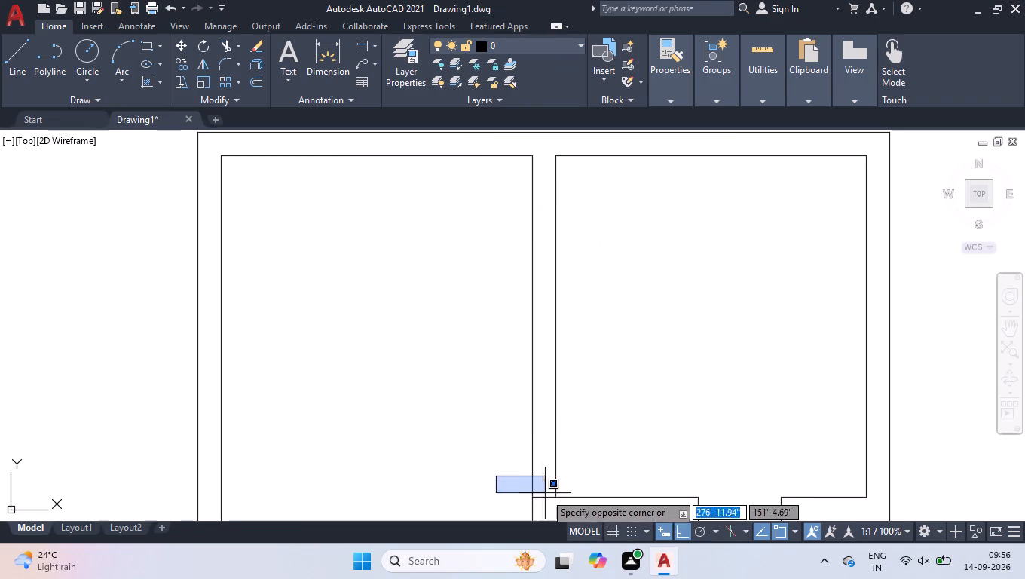
pyautogui.click(577, 517)
pyautogui.scroll(1, 544, 495)
pyautogui.click(541, 504)
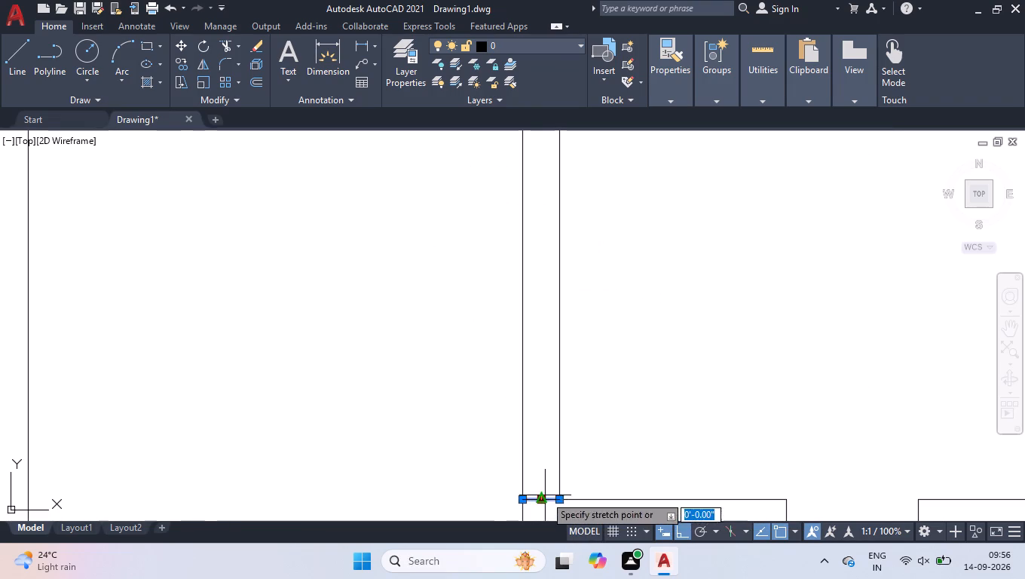
pyautogui.press('3')
pyautogui.press('Return')
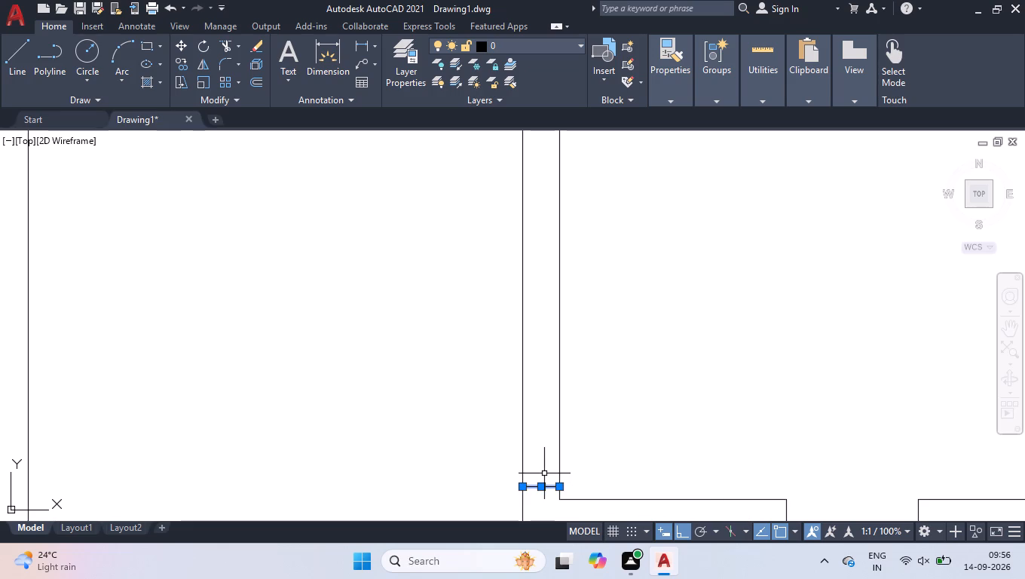
# Offset the jamb line 3' upward along the wall between the two upper rooms.
pyautogui.write('off')
pyautogui.press('Return')
pyautogui.write("3'")
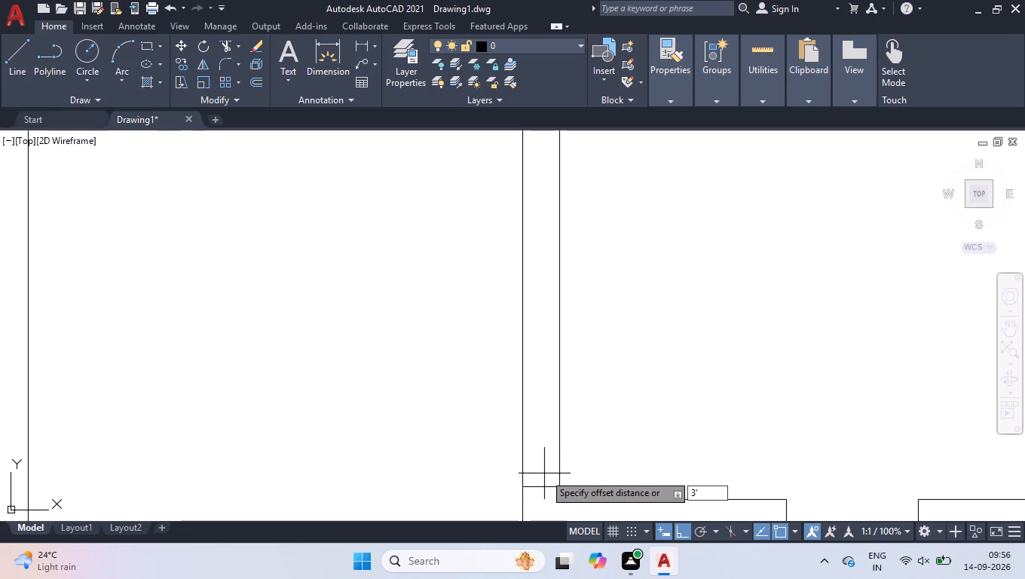
pyautogui.press('Return')
pyautogui.click(539, 418)
pyautogui.press('space')
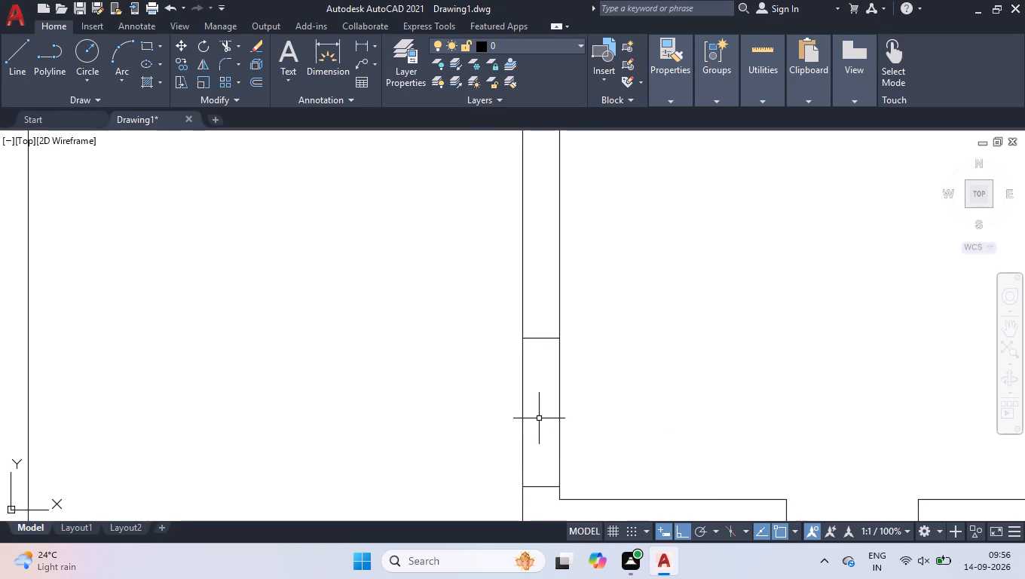
# Trim both wall lines between the two jamb lines to open the doorway between the upper rooms.
pyautogui.write('tr')
pyautogui.press('Return')
pyautogui.click(601, 430)
pyautogui.click(176, 392)
pyautogui.press('space')
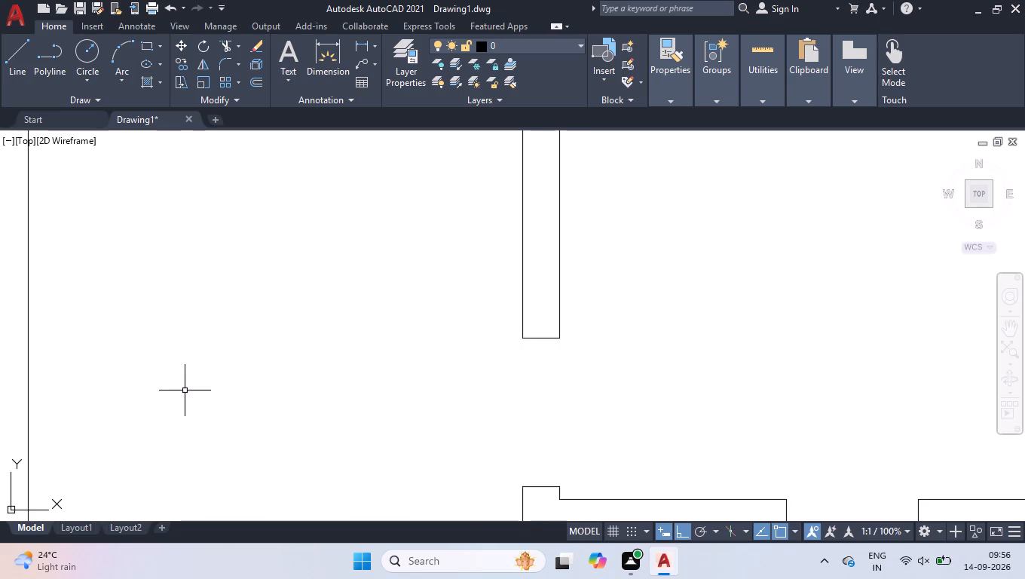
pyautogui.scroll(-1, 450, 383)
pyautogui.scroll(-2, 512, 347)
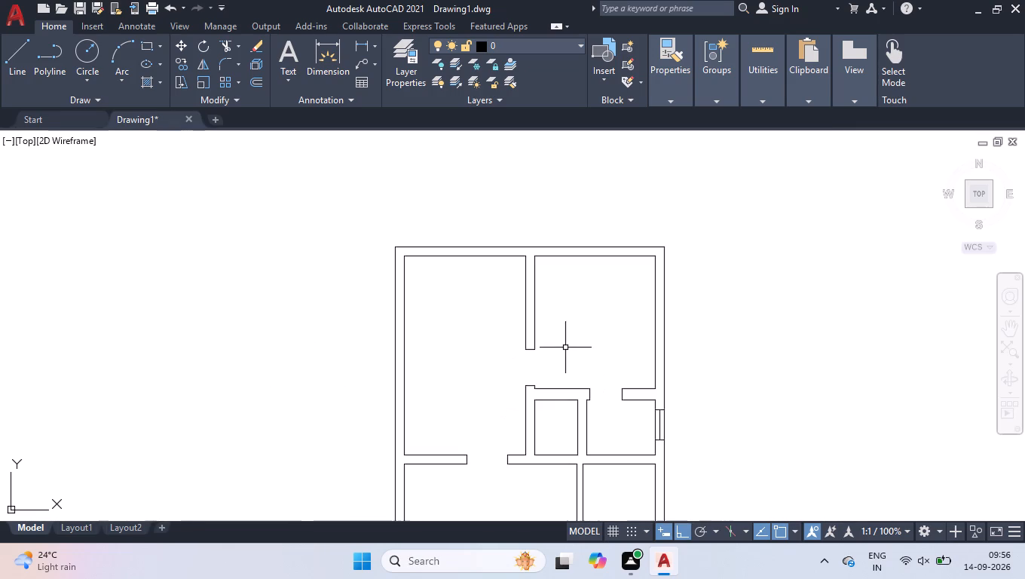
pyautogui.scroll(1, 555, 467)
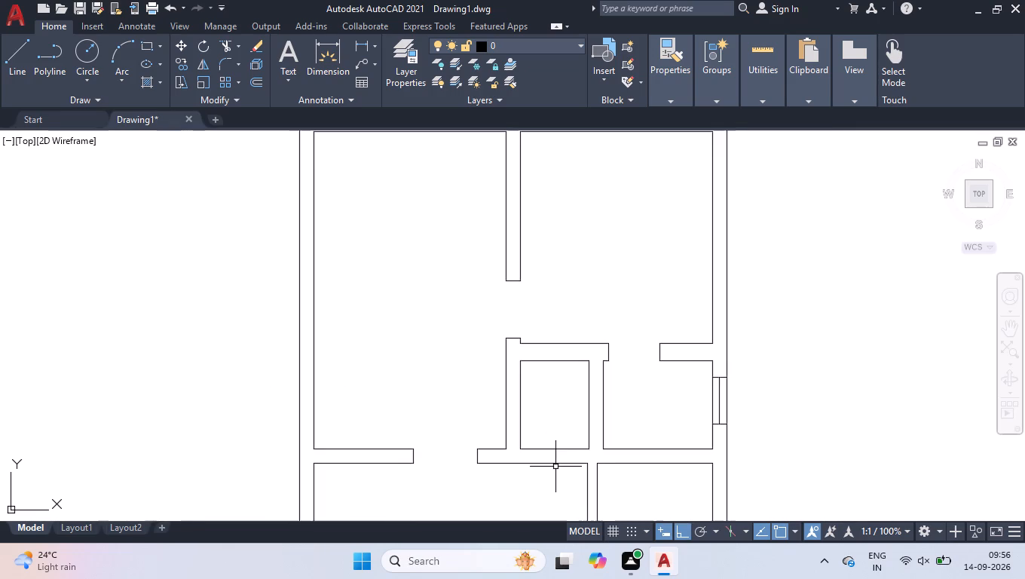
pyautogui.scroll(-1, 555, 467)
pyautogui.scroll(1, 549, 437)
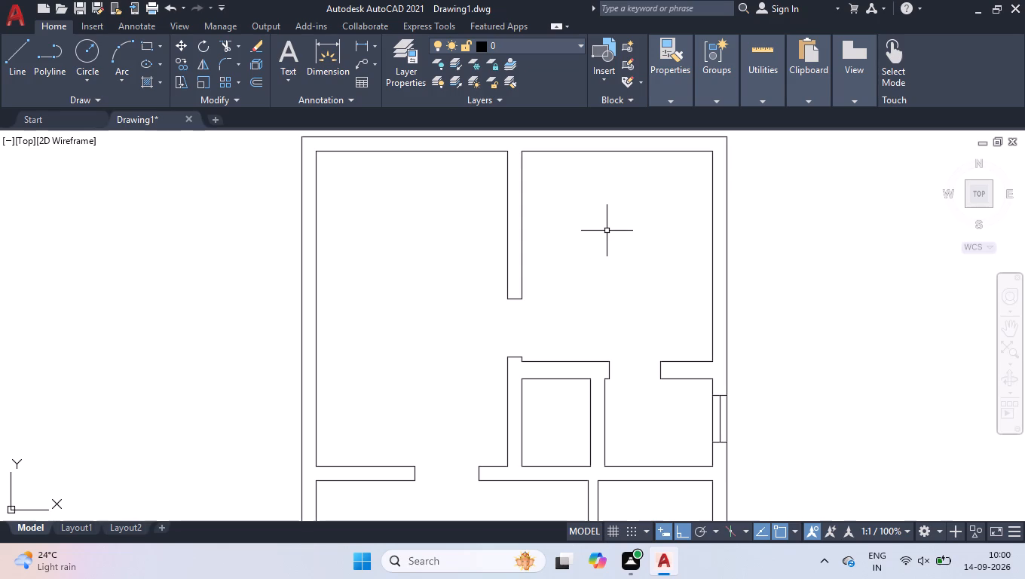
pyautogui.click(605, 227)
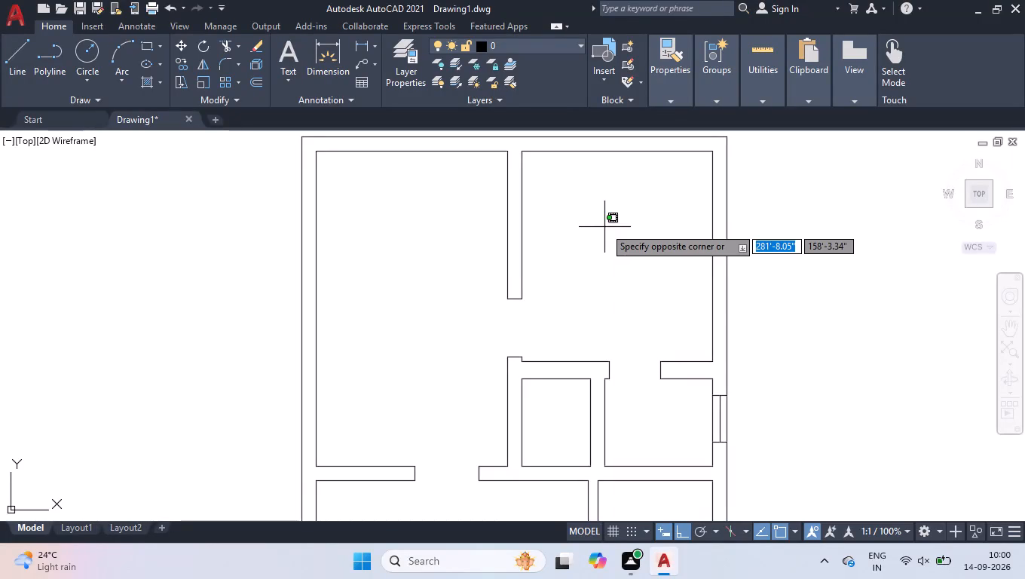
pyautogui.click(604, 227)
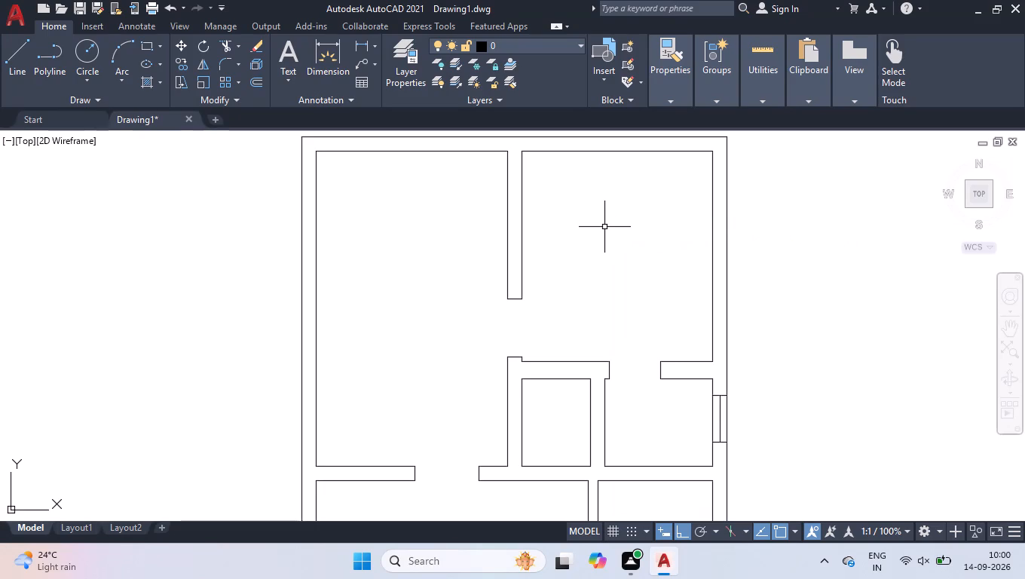
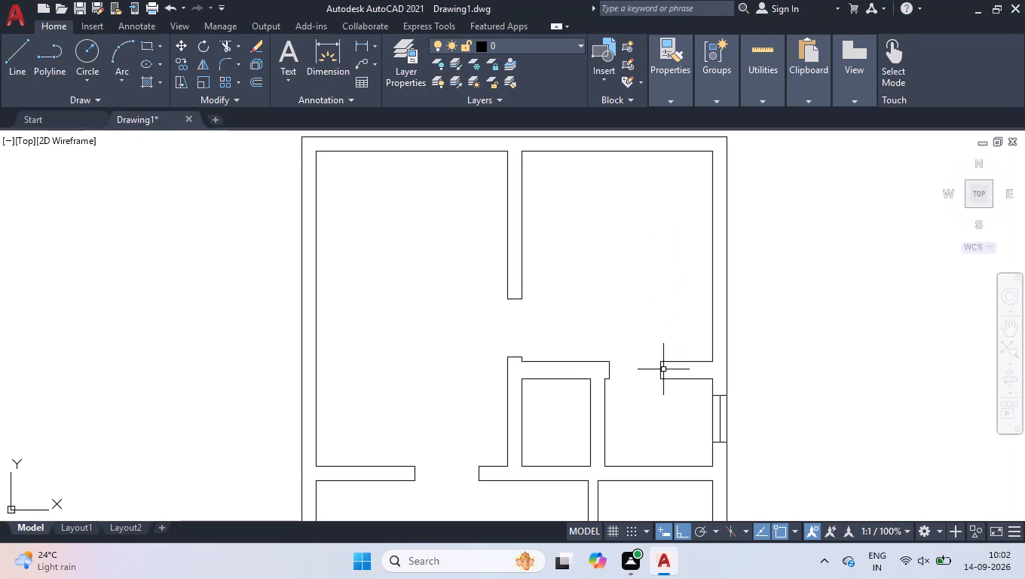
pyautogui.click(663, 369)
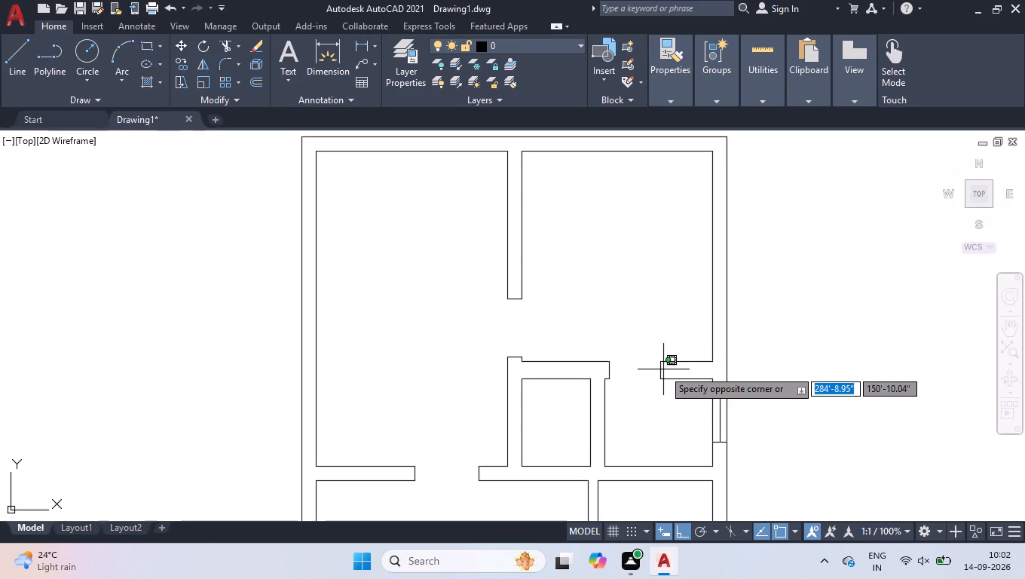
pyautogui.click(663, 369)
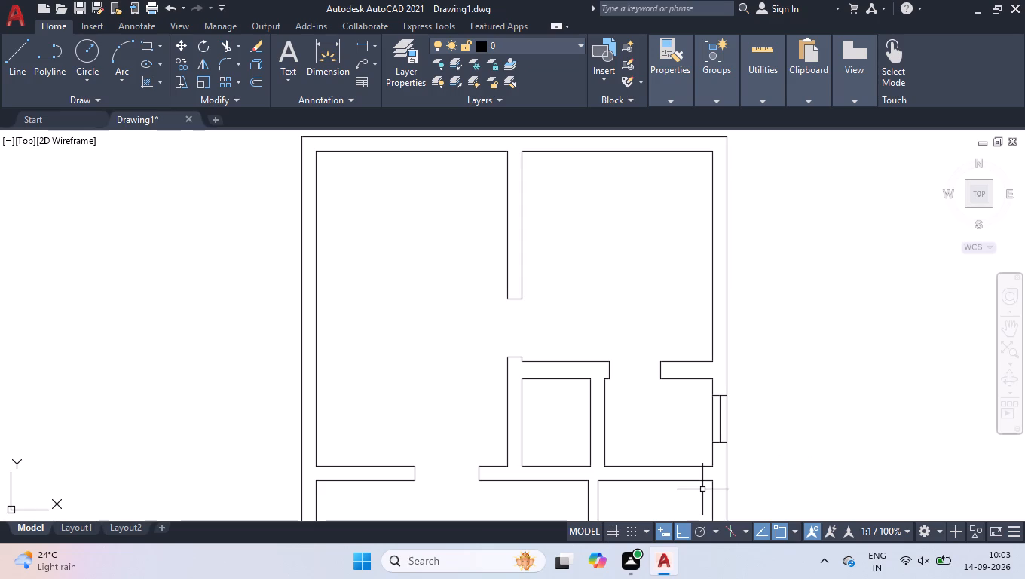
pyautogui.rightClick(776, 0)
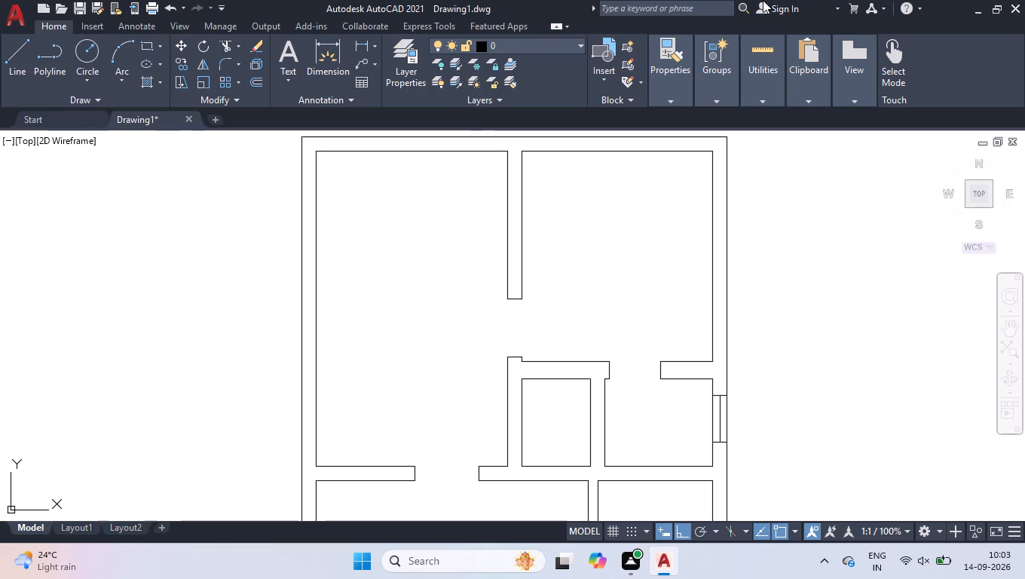
# Draw an L-shaped line in the upper-left room, about 5'2" across from the outer wall and about 10'6" up to the top wall.
pyautogui.scroll(-3, 571, 223)
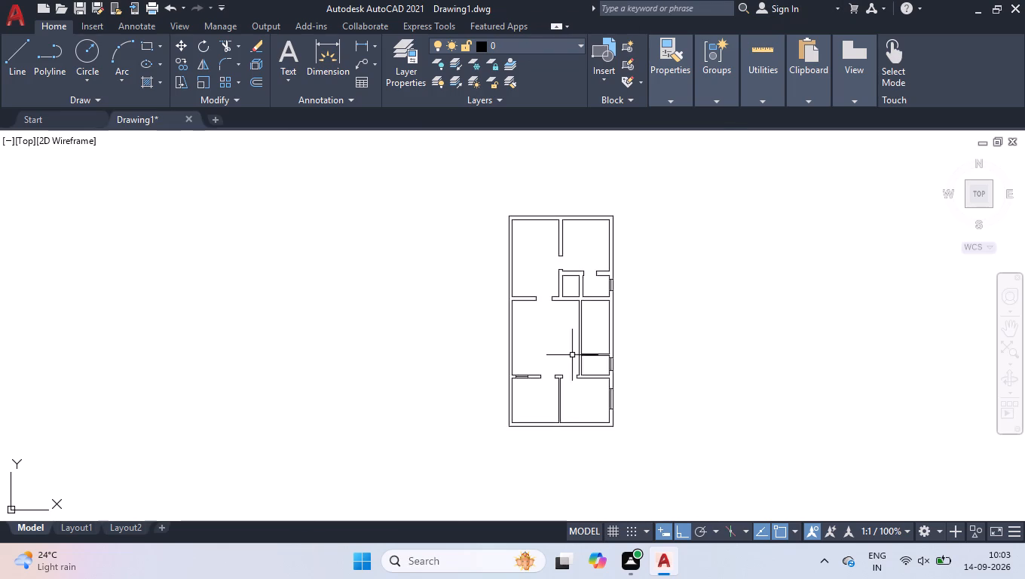
pyautogui.scroll(2, 570, 357)
pyautogui.scroll(-2, 569, 345)
pyautogui.scroll(2, 558, 202)
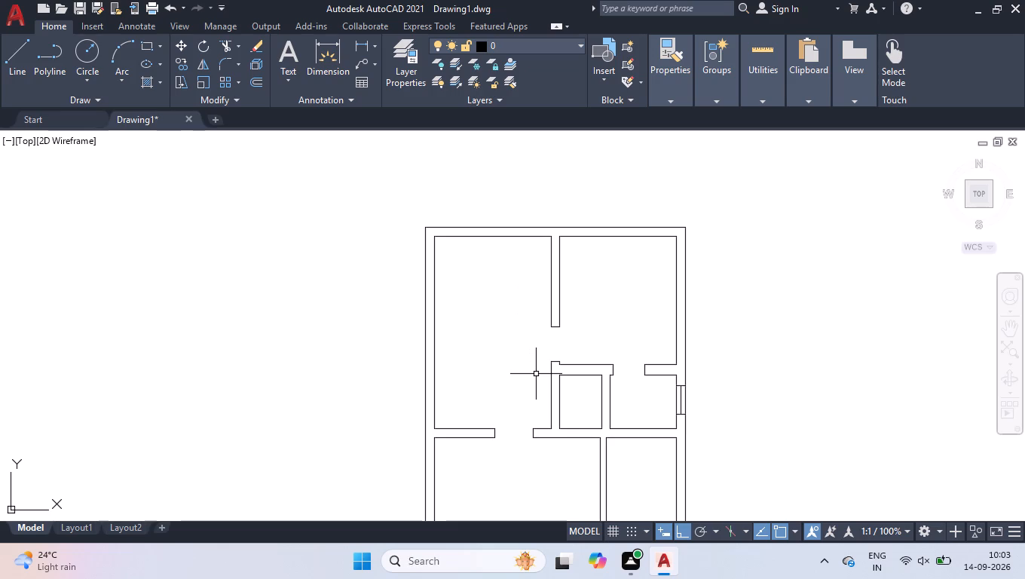
pyautogui.press('l')
pyautogui.press('Return')
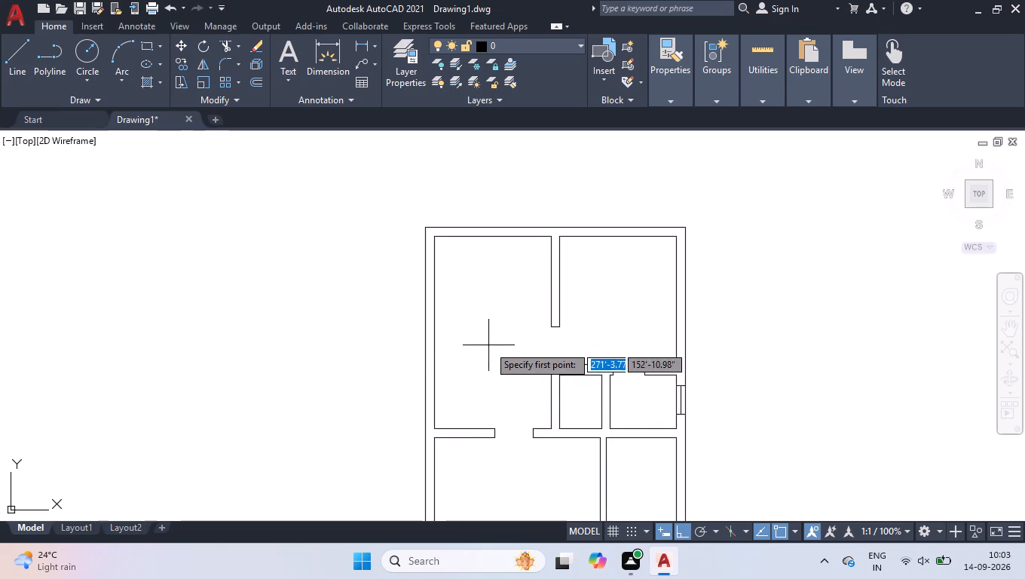
pyautogui.click(439, 359)
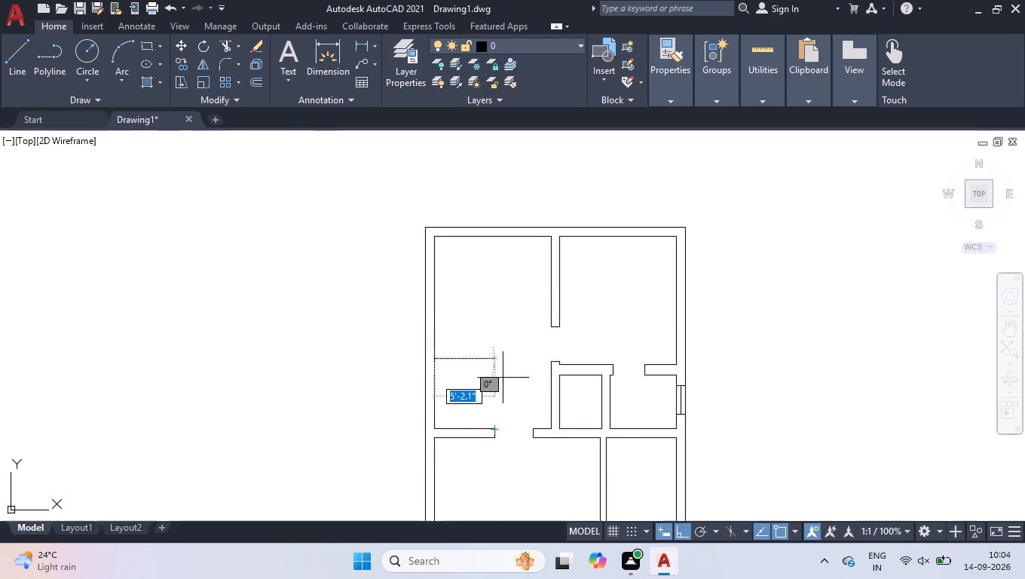
pyautogui.click(496, 318)
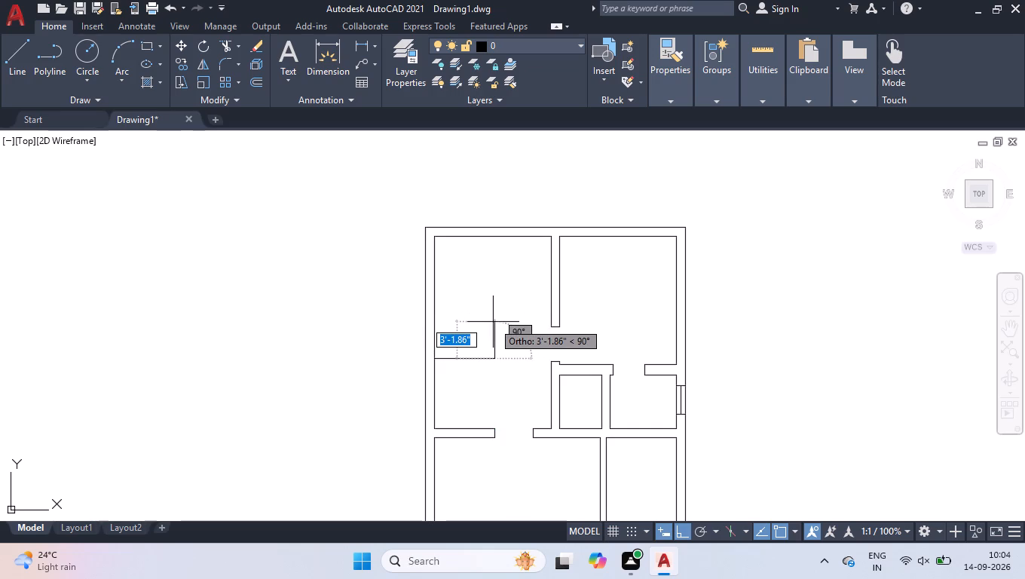
pyautogui.click(496, 240)
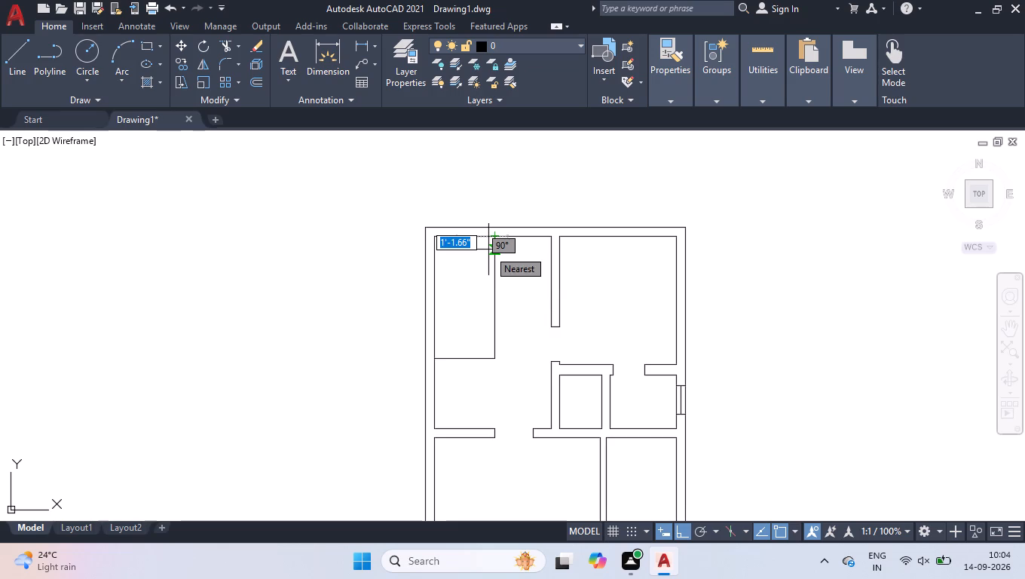
pyautogui.press('space')
# Offset the new vertical line 4" towards the outer side wall.
pyautogui.write('off')
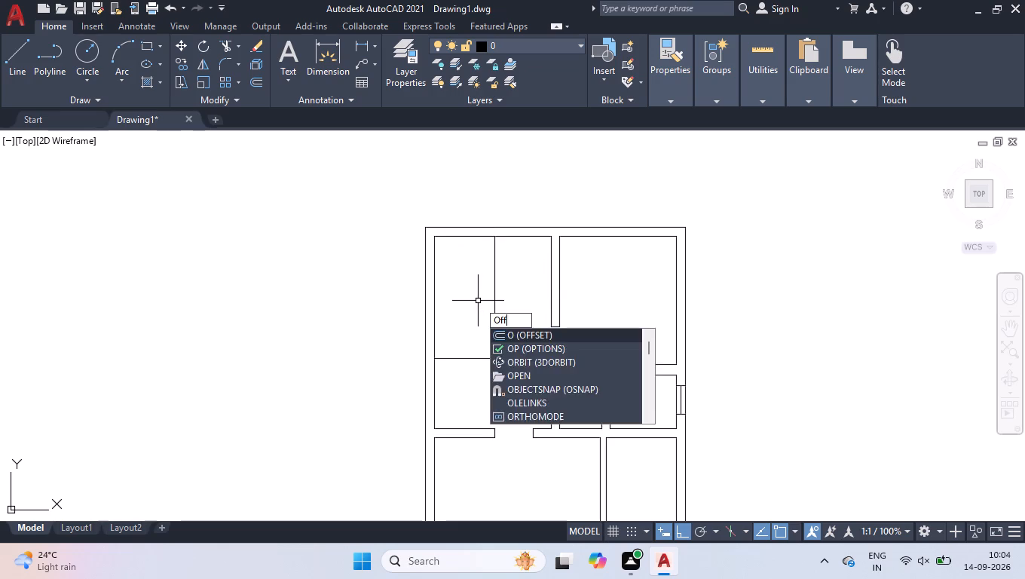
pyautogui.press('Return')
pyautogui.press('4')
pyautogui.press('Return')
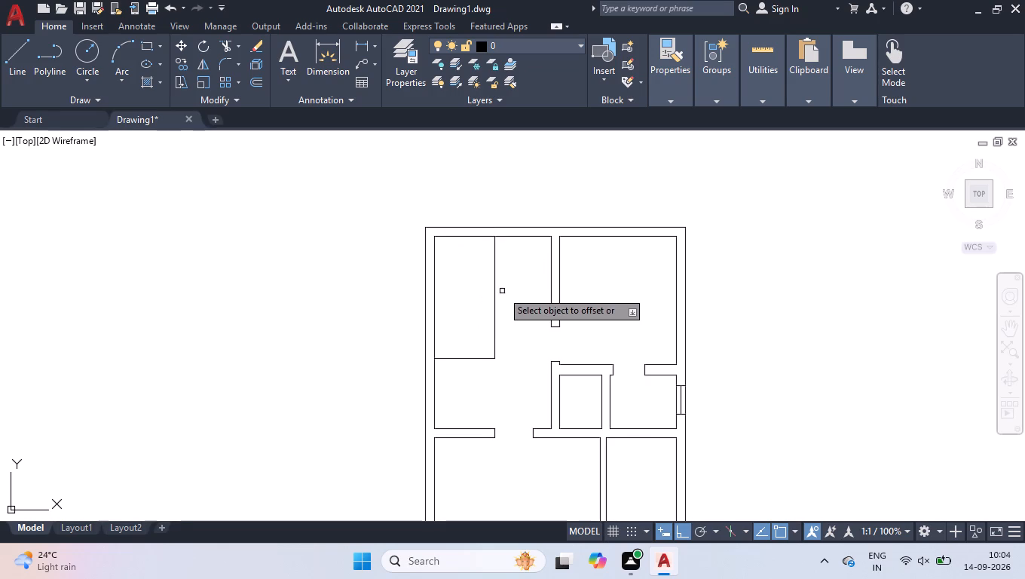
pyautogui.click(496, 283)
pyautogui.click(452, 290)
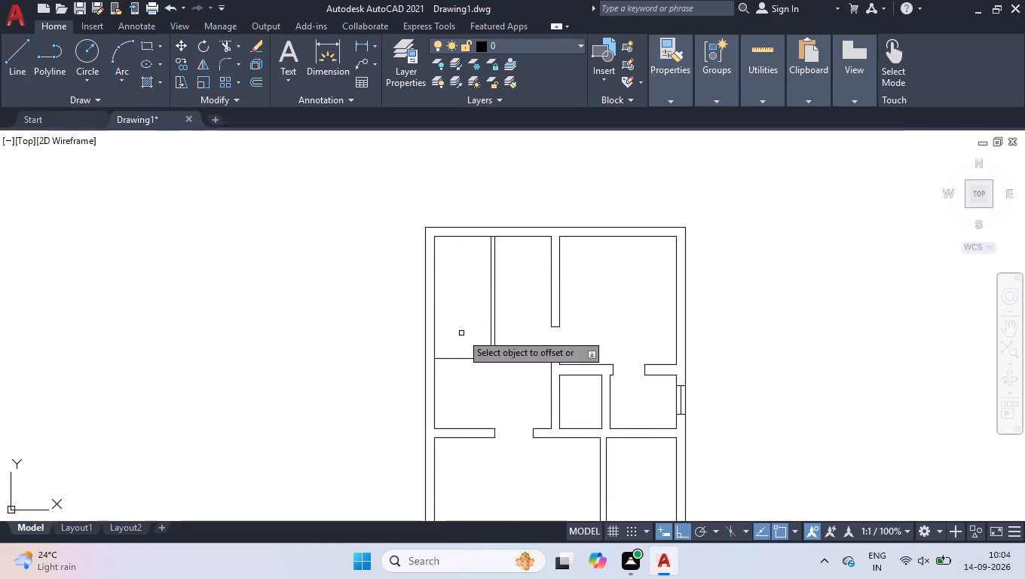
pyautogui.press('space')
# Move the offset vertical line 2" back towards the original line.
pyautogui.scroll(3, 476, 295)
pyautogui.click(506, 283)
pyautogui.click(522, 326)
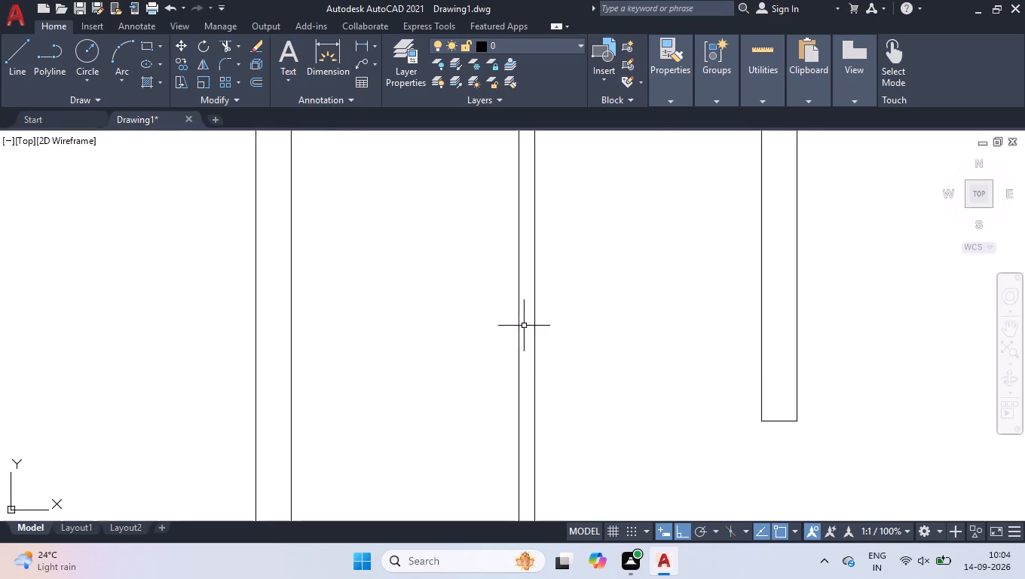
pyautogui.click(526, 318)
pyautogui.click(492, 325)
pyautogui.scroll(4, 525, 296)
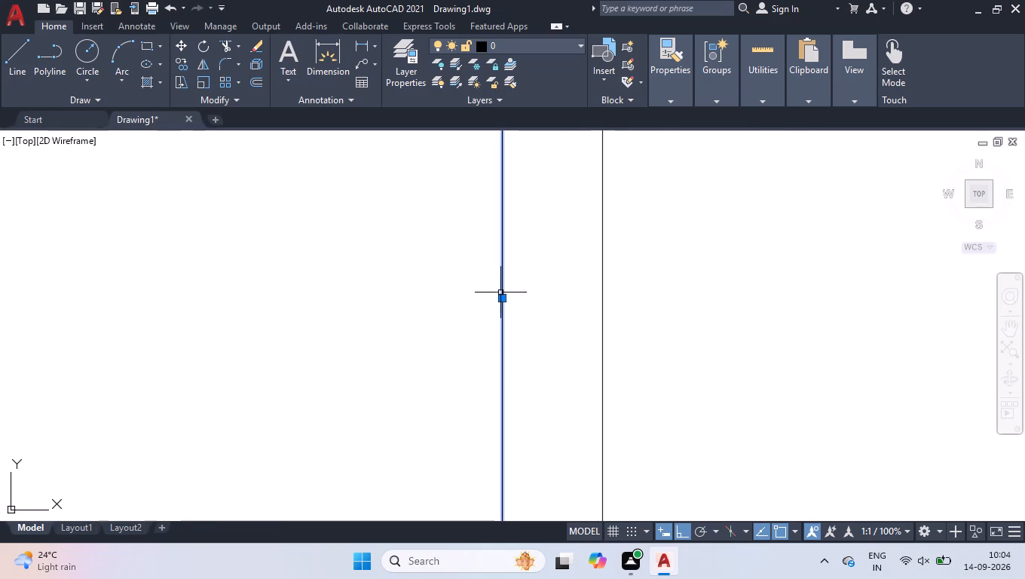
pyautogui.click(501, 298)
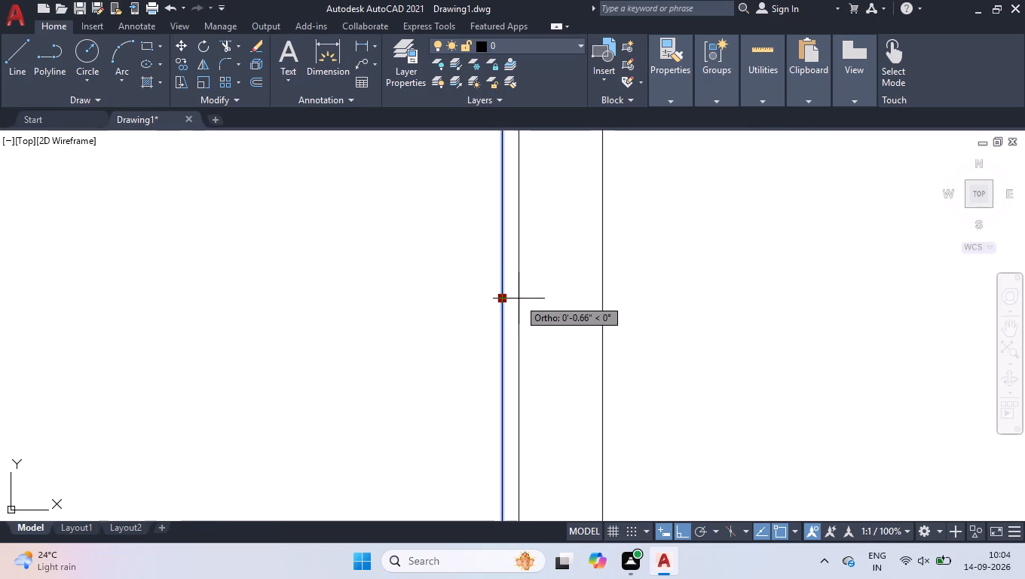
pyautogui.press('2')
pyautogui.press('Return')
pyautogui.rightClick(519, 299)
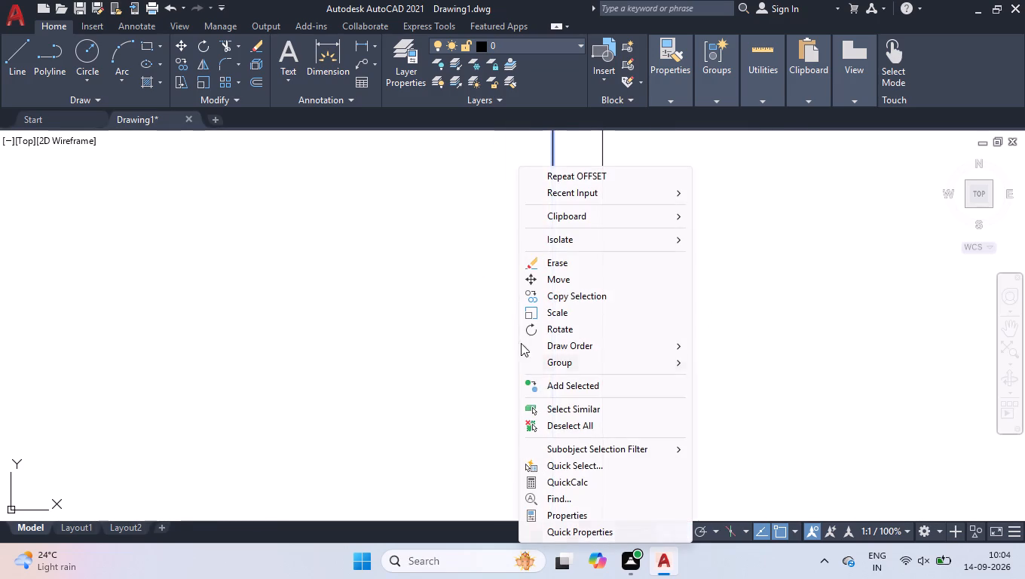
pyautogui.click(546, 430)
# Offset the horizontal line of the L-shaped enclosure 4" upward.
pyautogui.scroll(-8, 542, 323)
pyautogui.scroll(2, 534, 348)
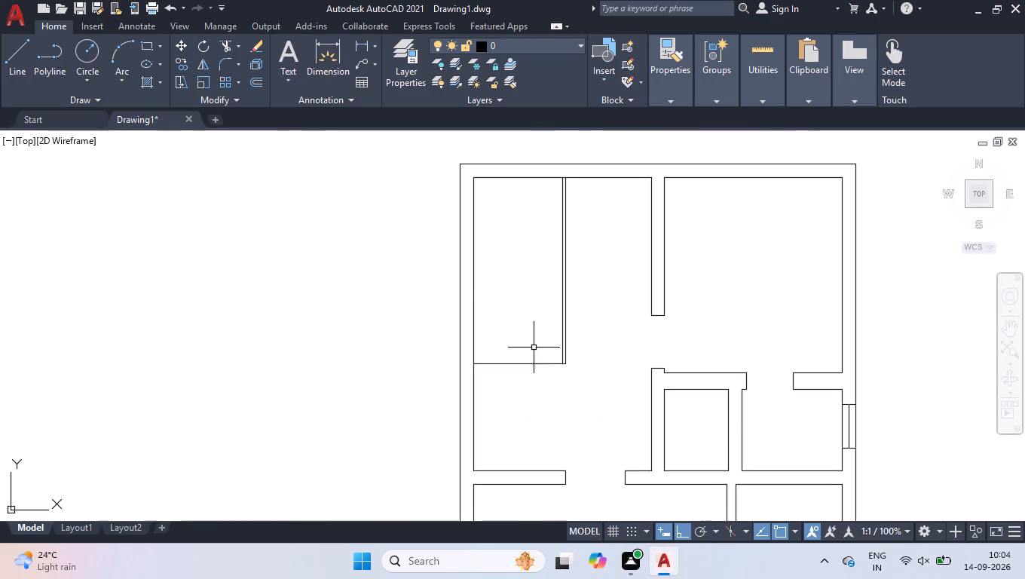
pyautogui.scroll(2, 534, 351)
pyautogui.write('off')
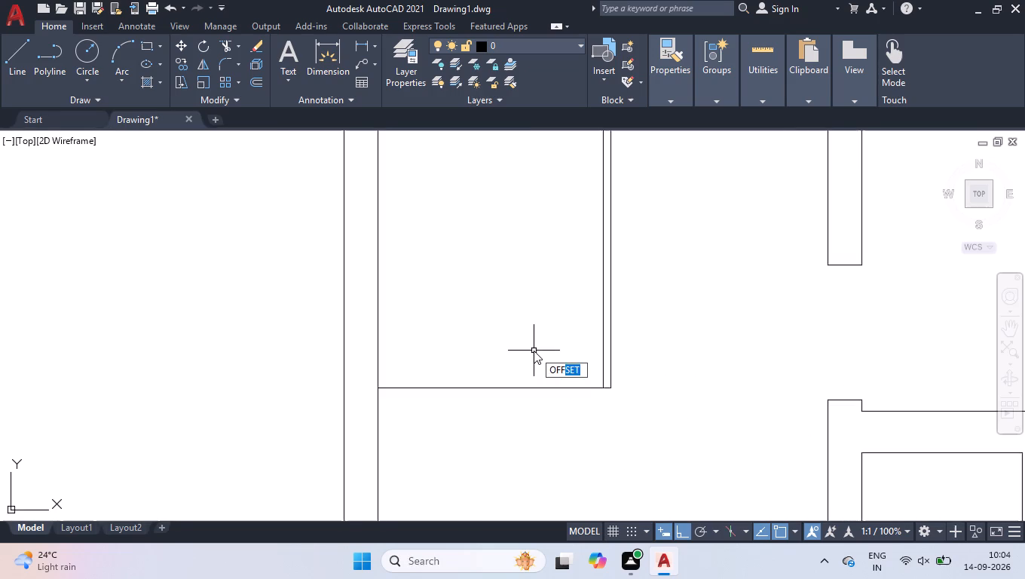
pyautogui.press('Return')
pyautogui.press('4')
pyautogui.press('Return')
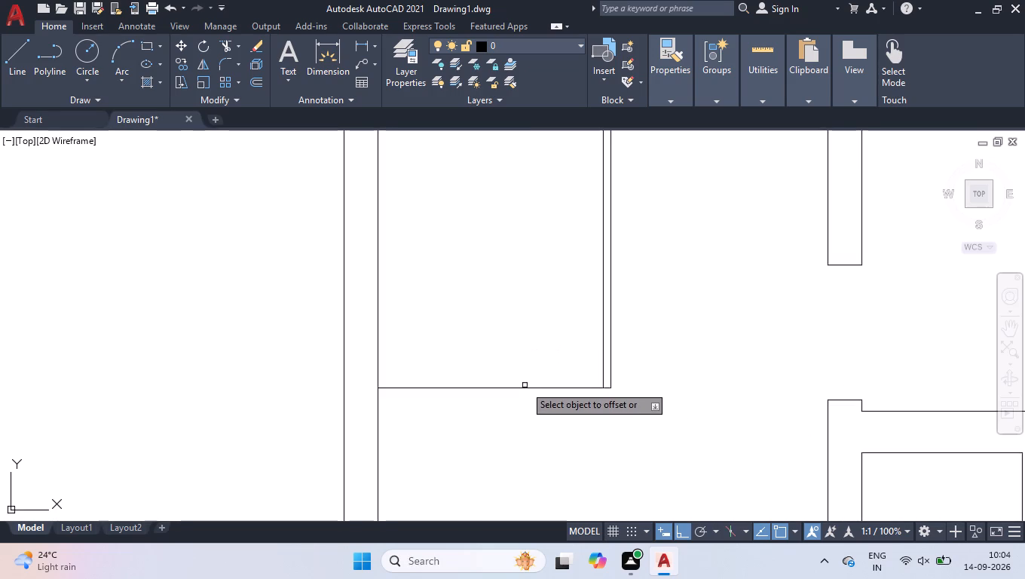
pyautogui.click(525, 386)
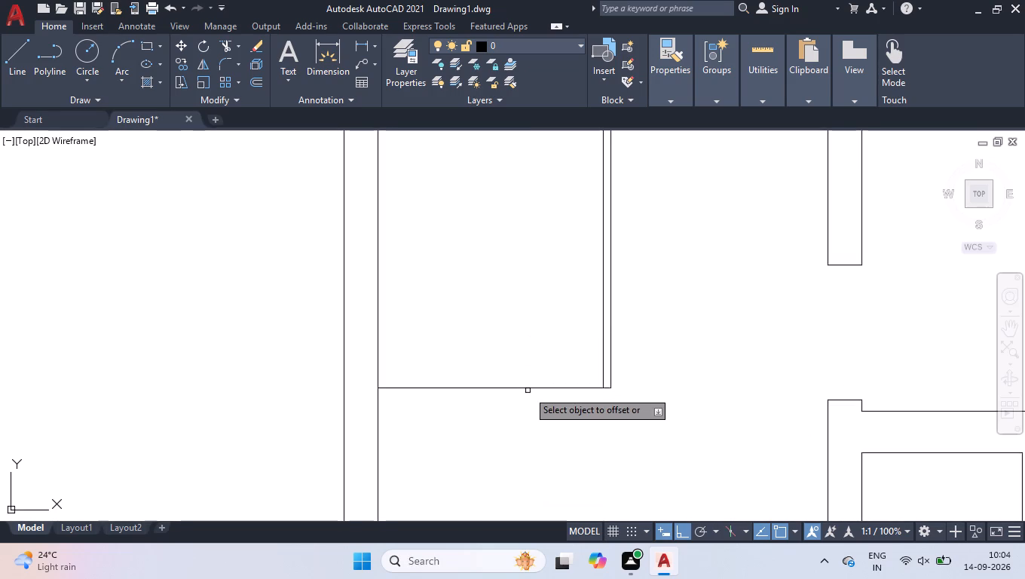
pyautogui.click(528, 388)
pyautogui.click(545, 325)
pyautogui.press('space')
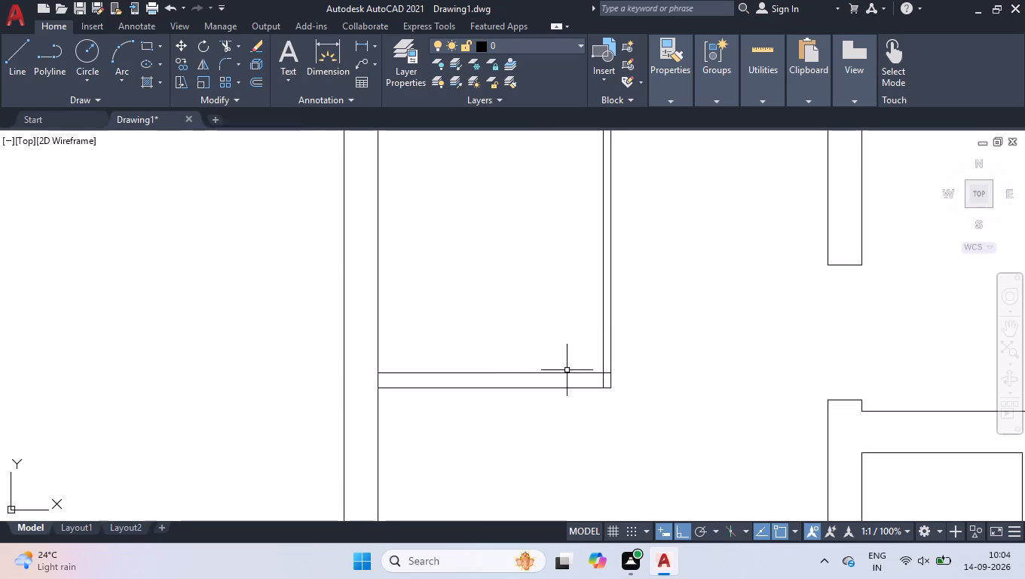
# Trim the inner partition lines that overlap past each other at the enclosure's lower-right corner.
pyautogui.scroll(-2, 580, 423)
pyautogui.scroll(1, 580, 389)
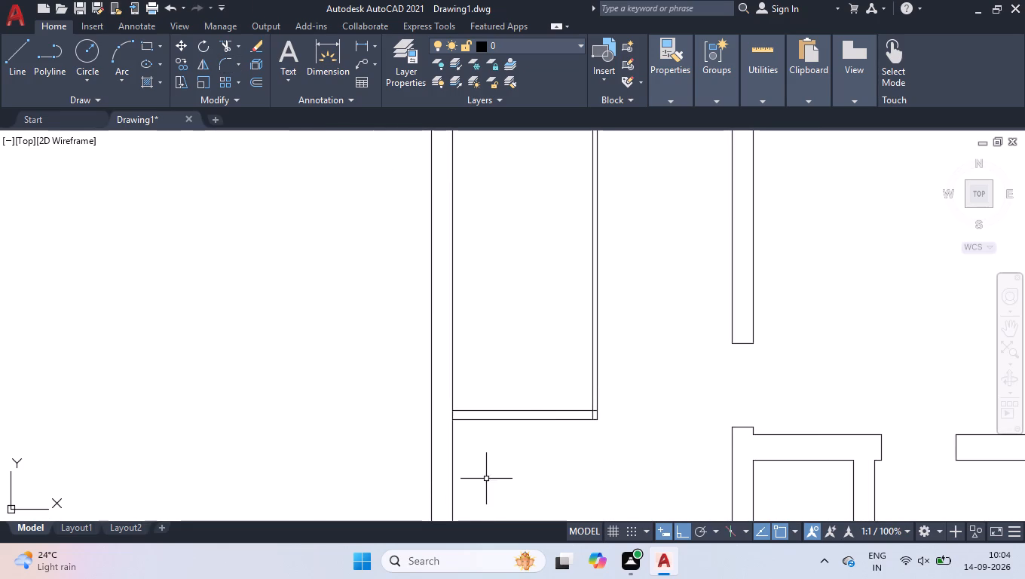
pyautogui.write('tr')
pyautogui.press('Return')
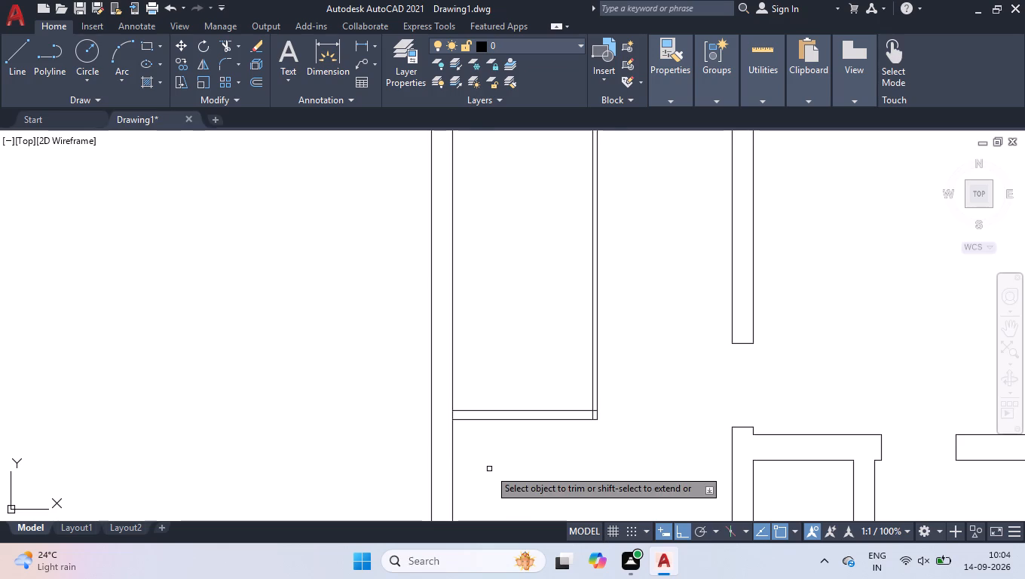
pyautogui.scroll(2, 598, 403)
pyautogui.scroll(3, 582, 468)
pyautogui.scroll(2, 592, 371)
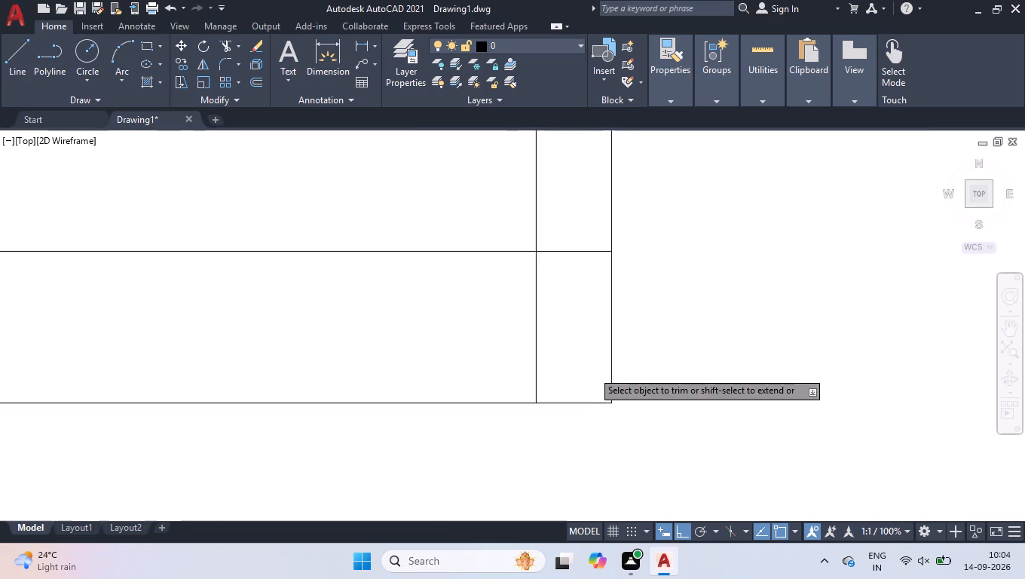
pyautogui.click(602, 172)
pyautogui.click(308, 362)
# Trim the top wall's inner line between the two vertical partition lines to join the partition to the wall.
pyautogui.scroll(-2, 654, 421)
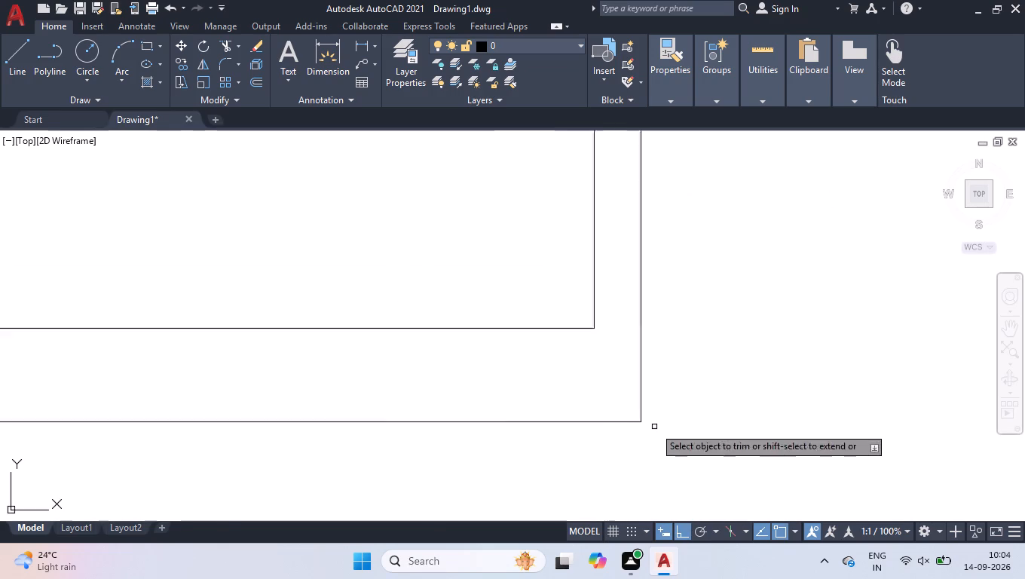
pyautogui.scroll(-1, 654, 427)
pyautogui.scroll(-3, 522, 421)
pyautogui.scroll(-2, 568, 365)
pyautogui.scroll(1, 549, 164)
pyautogui.scroll(2, 569, 244)
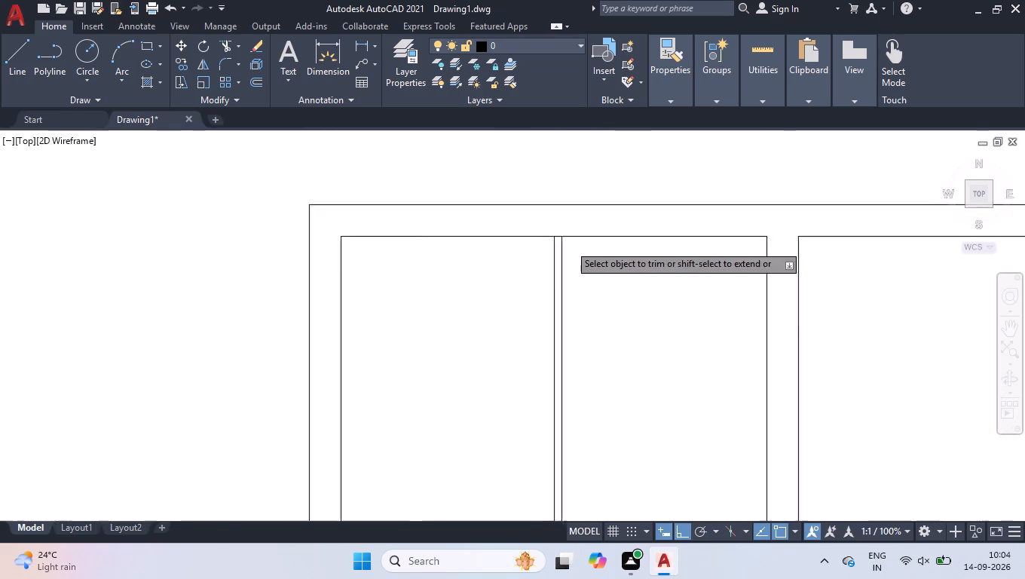
pyautogui.scroll(4, 569, 244)
pyautogui.moveTo(531, 179); pyautogui.dragTo(528, 186)
pyautogui.click(517, 220)
pyautogui.press('space')
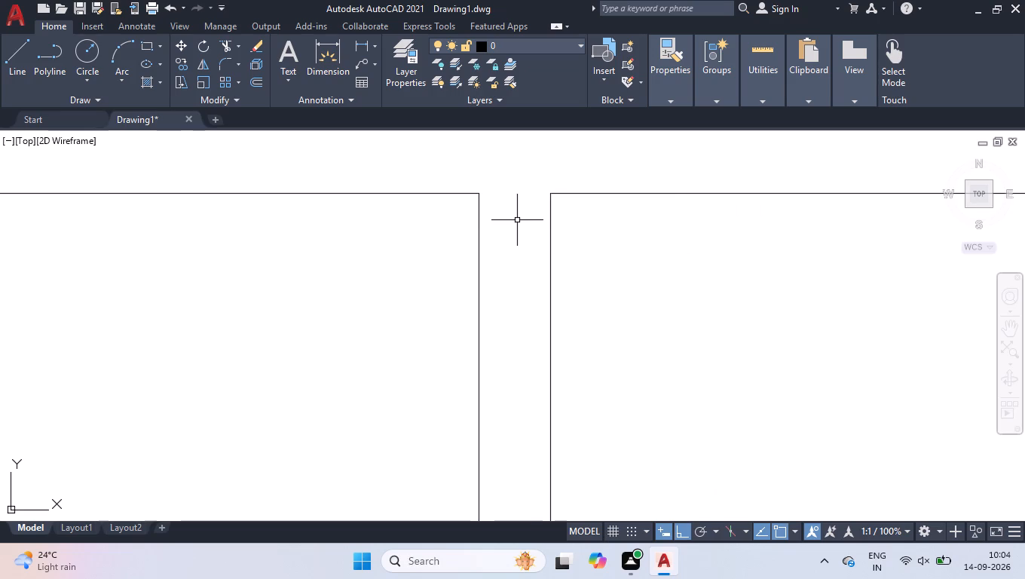
# Draw a short jamb line across the thin vertical partition near its upper end.
pyautogui.scroll(-6, 517, 220)
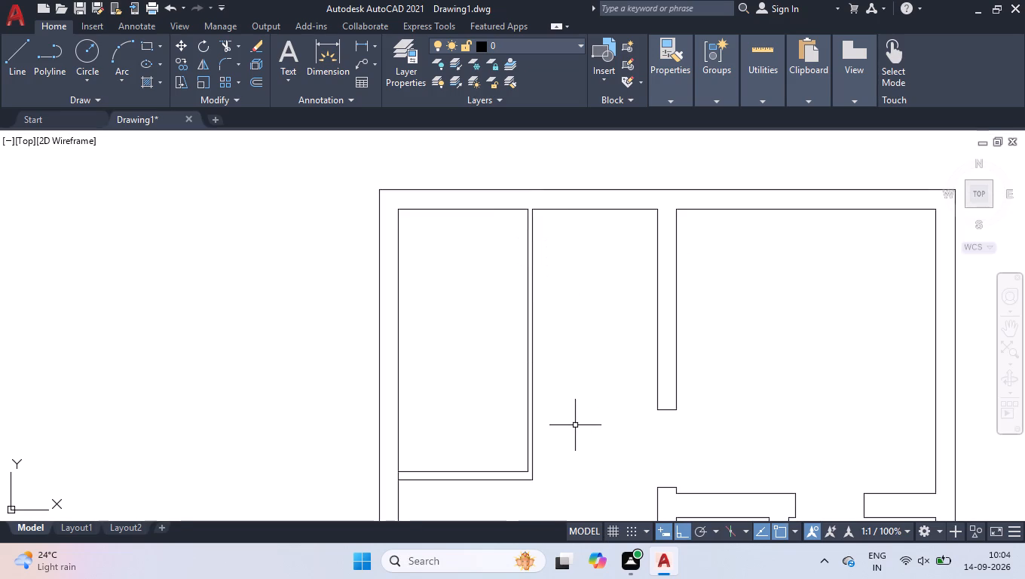
pyautogui.press('l')
pyautogui.press('Return')
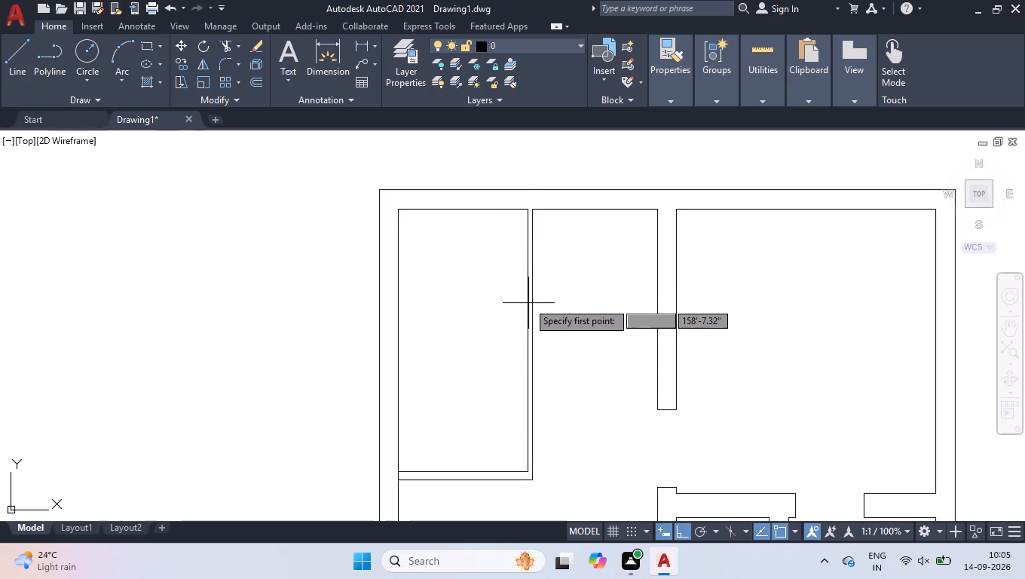
pyautogui.scroll(3, 534, 271)
pyautogui.click(507, 240)
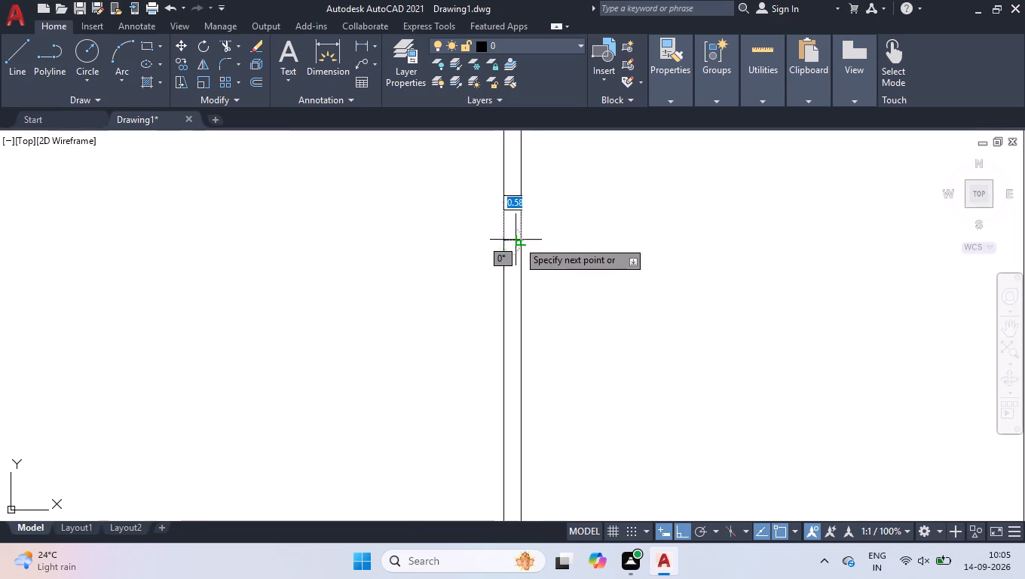
pyautogui.click(516, 238)
pyautogui.press('space')
# Draw a second jamb line across the thin vertical partition, about two thirds of the way down its length.
pyautogui.scroll(-4, 516, 237)
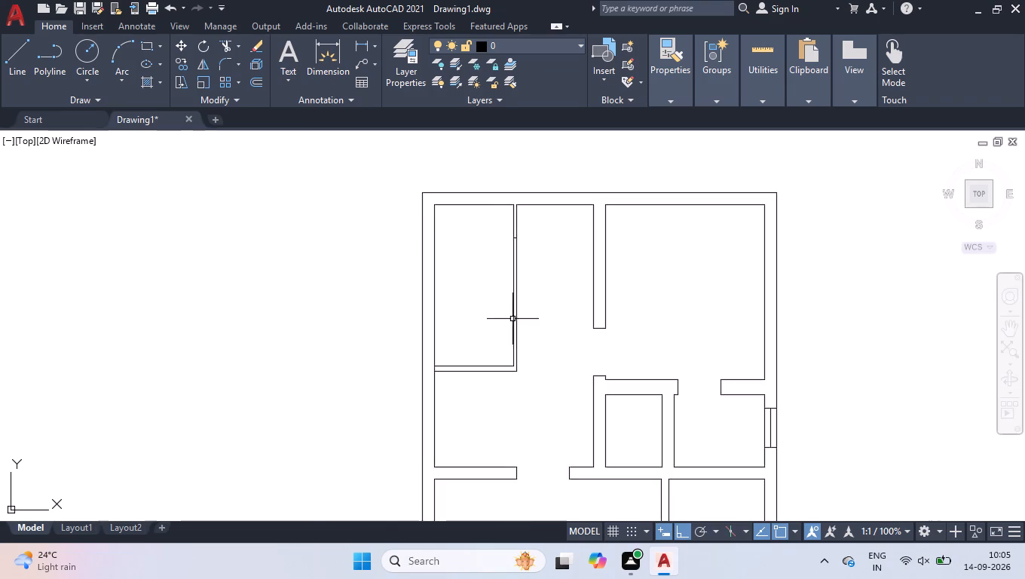
pyautogui.scroll(2, 509, 315)
pyautogui.press('space')
pyautogui.click(516, 319)
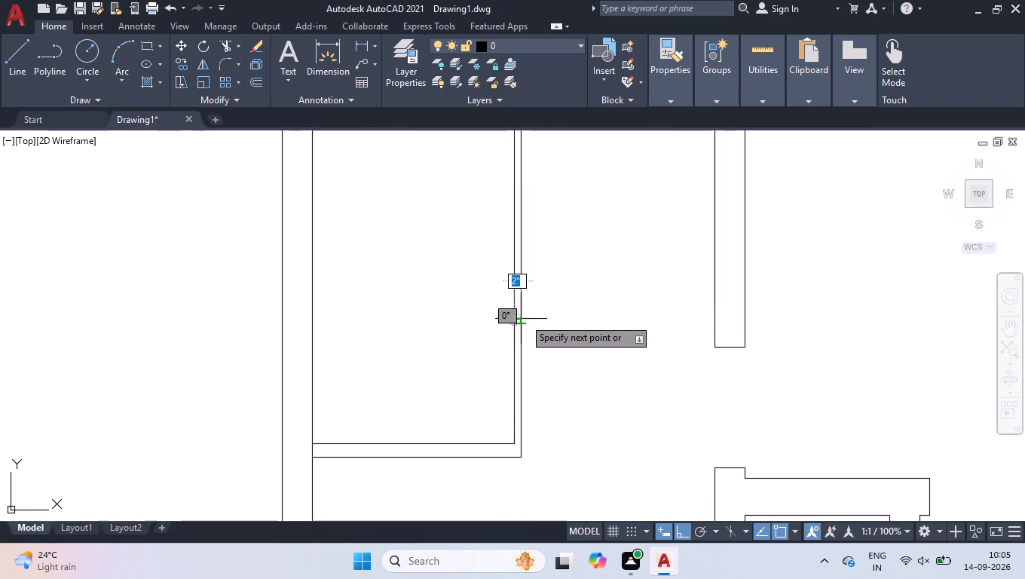
pyautogui.click(525, 317)
pyautogui.press('space')
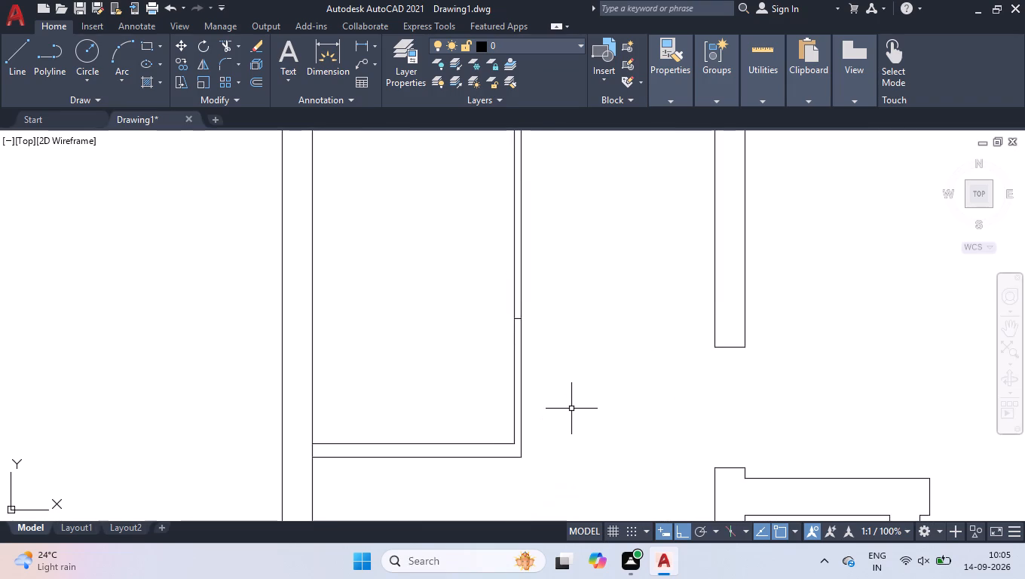
# Trim both lines of the thin vertical partition between its two jamb lines to open the doorway.
pyautogui.write('tr')
pyautogui.press('Return')
pyautogui.scroll(-1, 548, 448)
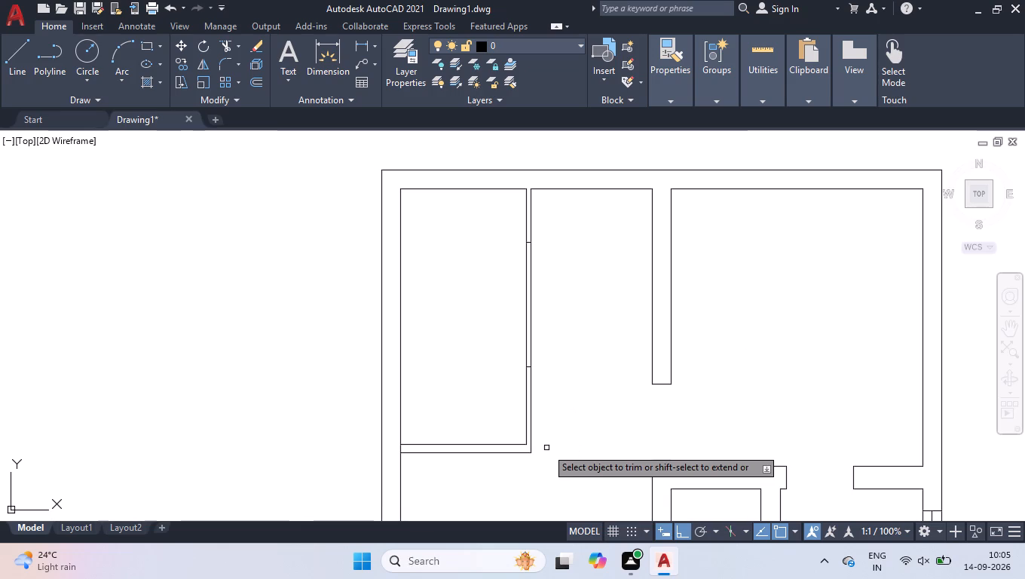
pyautogui.click(585, 302)
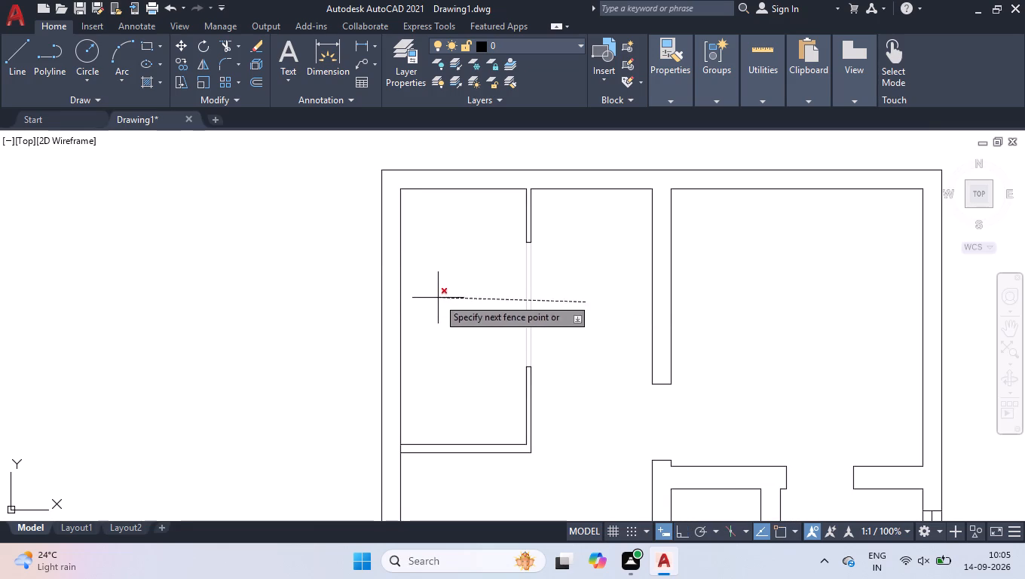
pyautogui.click(443, 307)
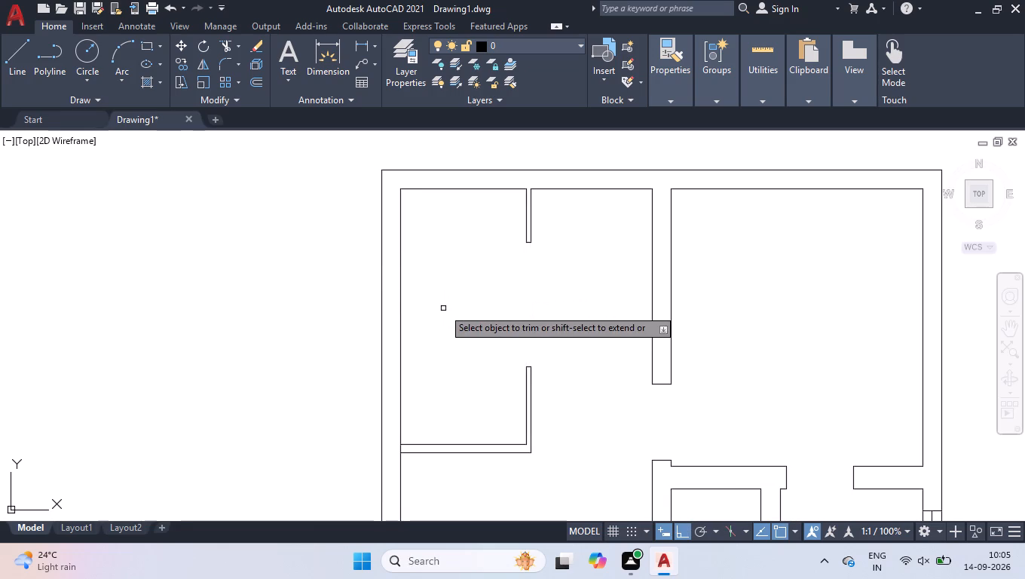
pyautogui.press('Return')
pyautogui.scroll(-1, 421, 285)
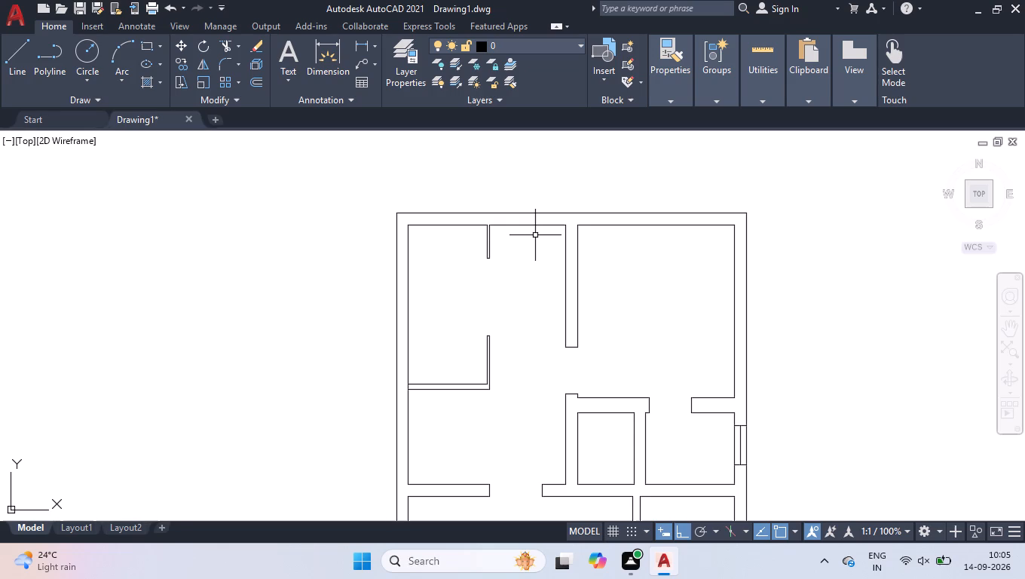
# Dimension the clear width between the thin partition and the thick vertical wall, along the top wall's inner line.
pyautogui.scroll(3, 512, 228)
pyautogui.write('dli')
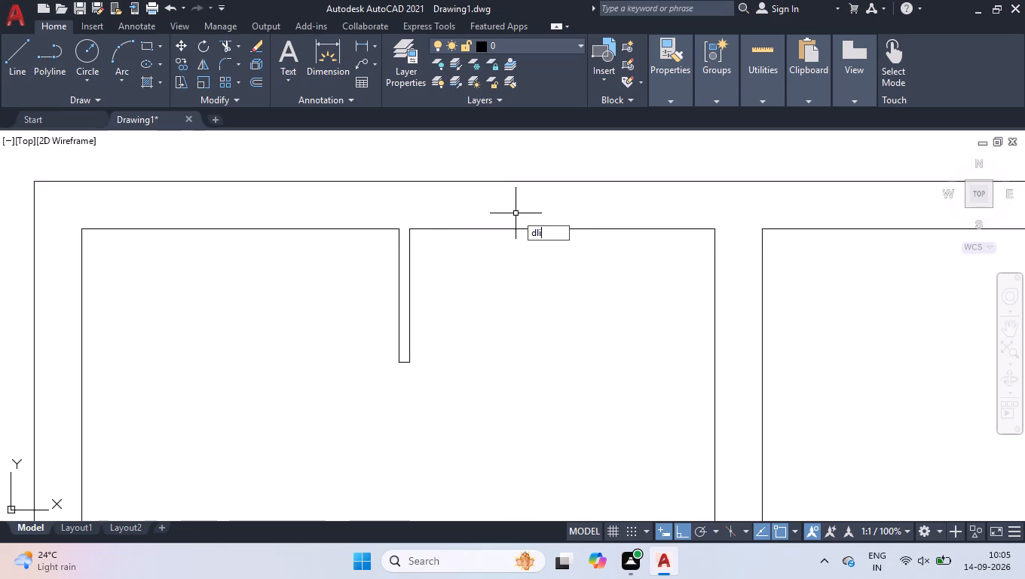
pyautogui.press('Return')
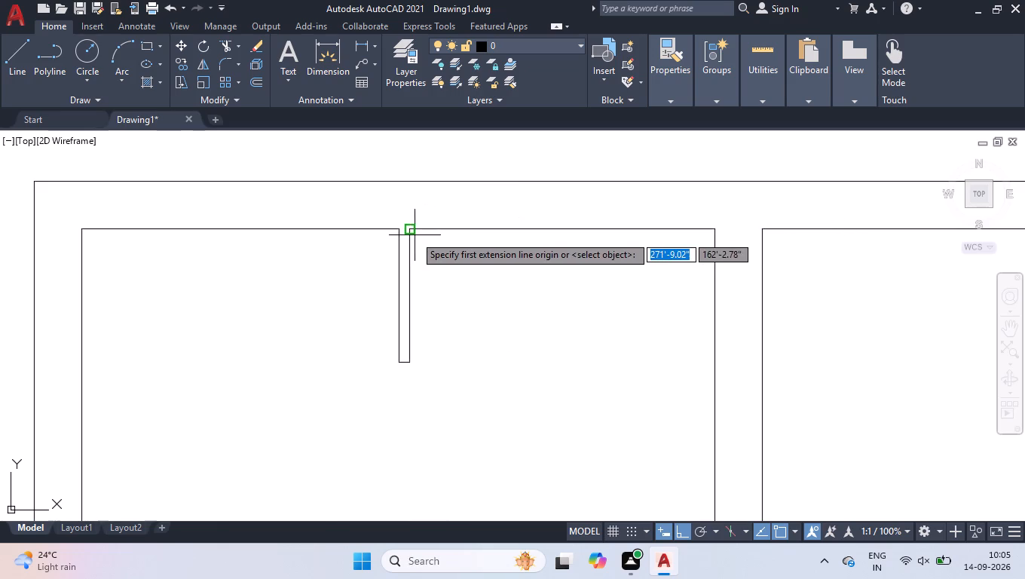
pyautogui.click(412, 231)
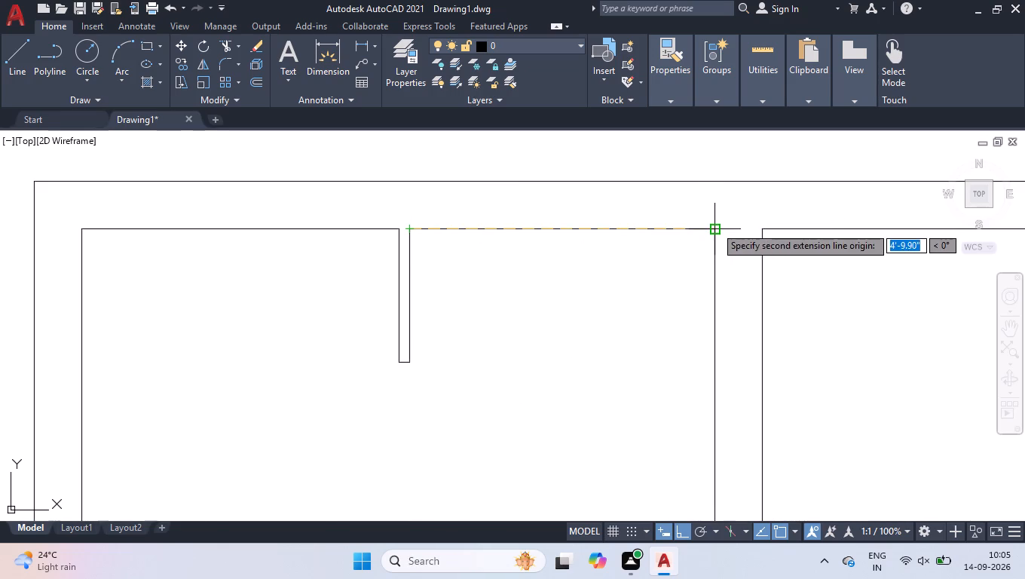
pyautogui.click(715, 226)
pyautogui.click(687, 306)
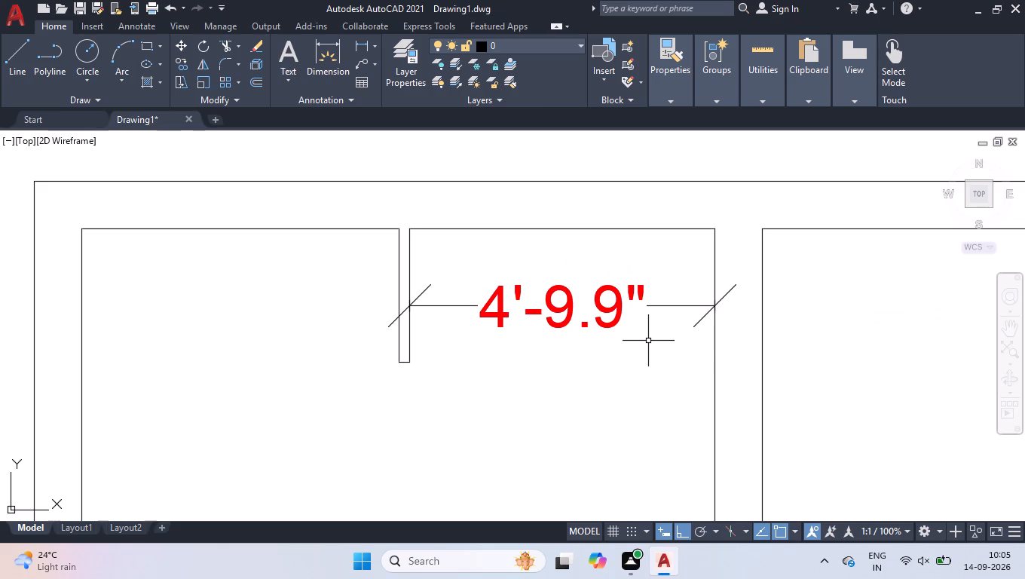
# Draw a 9" line across the top wall, in line with the thin partition's right face.
pyautogui.press('l')
pyautogui.press('Return')
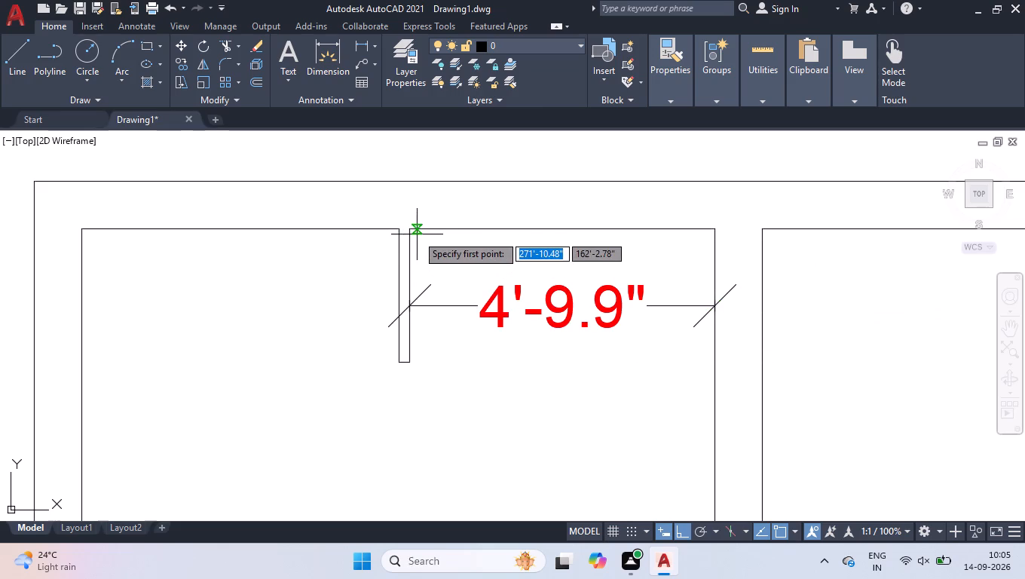
pyautogui.click(413, 231)
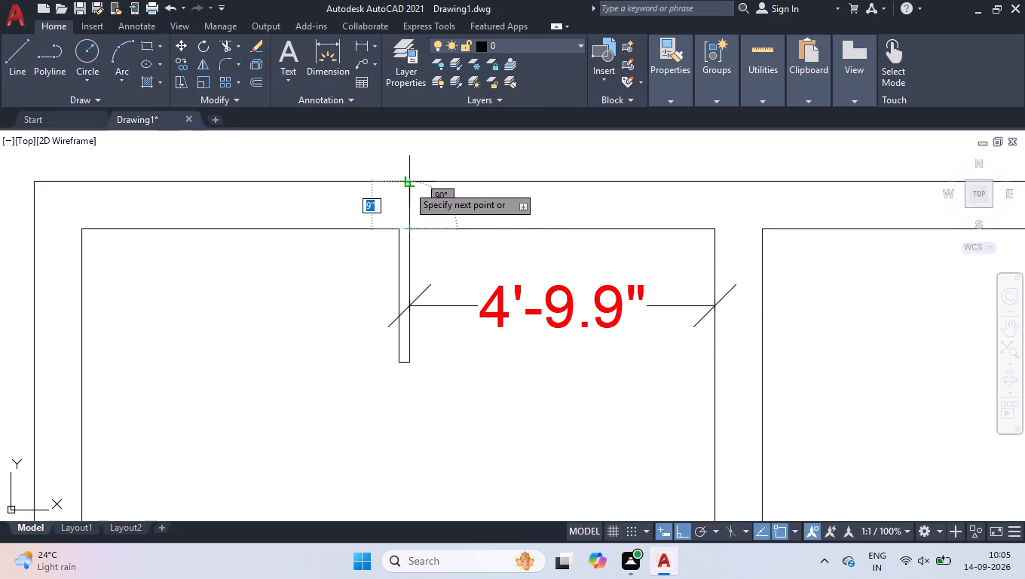
pyautogui.click(407, 184)
pyautogui.press('space')
# Move the new line across the top wall 1'4" to the right, away from the thin partition.
pyautogui.click(393, 173)
pyautogui.click(455, 268)
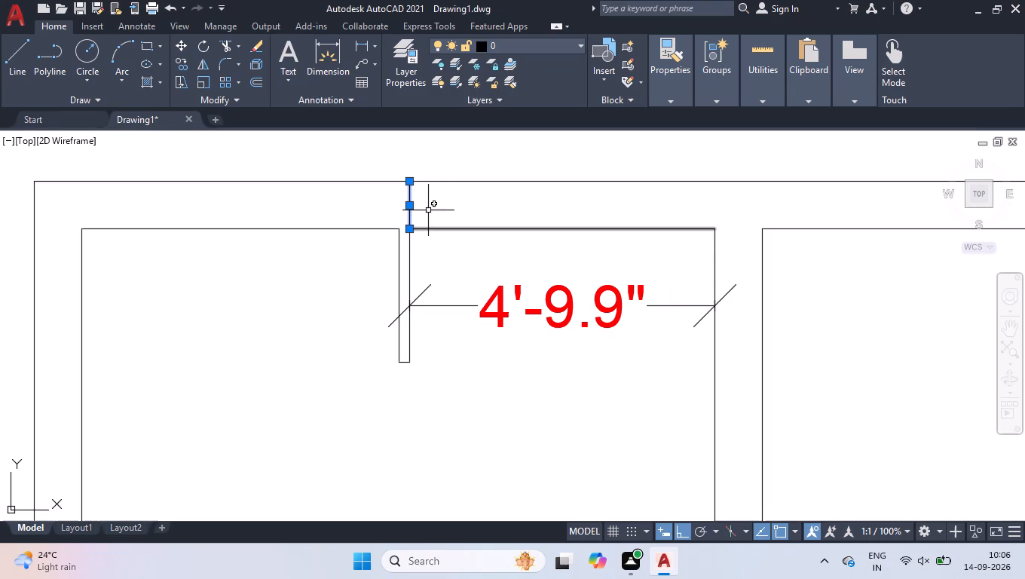
pyautogui.click(412, 206)
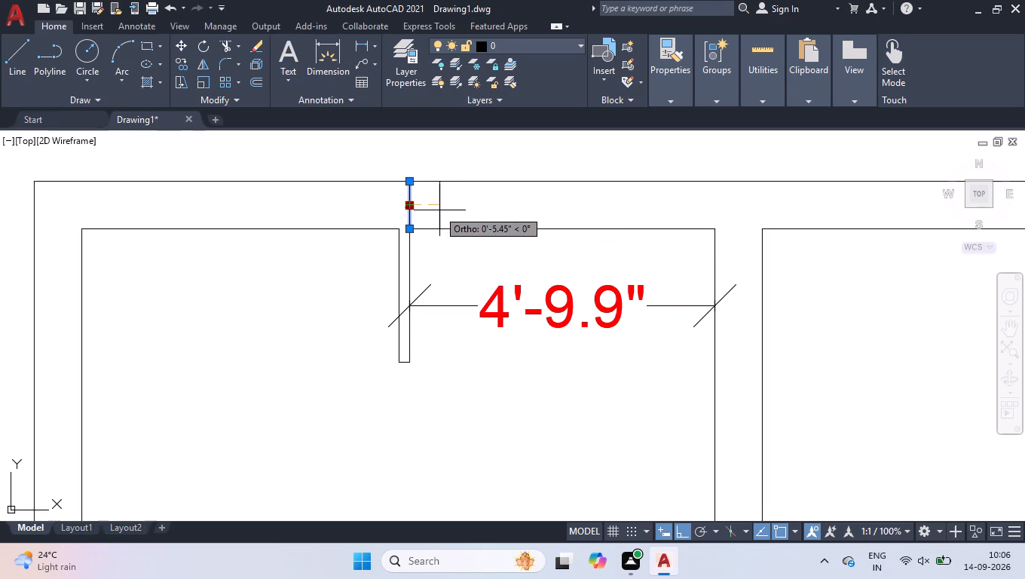
pyautogui.write("1'")
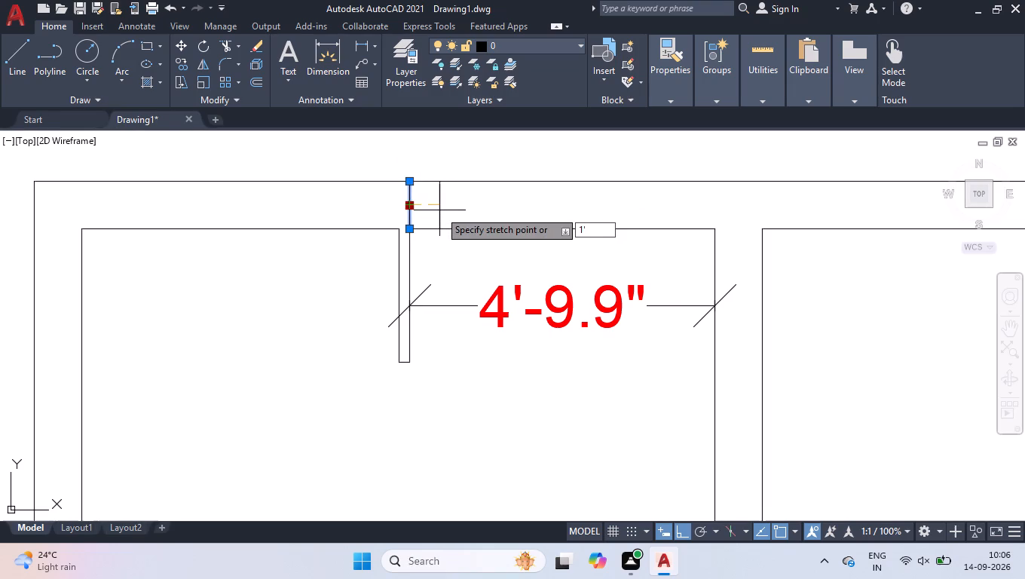
pyautogui.press('4')
pyautogui.press('Return')
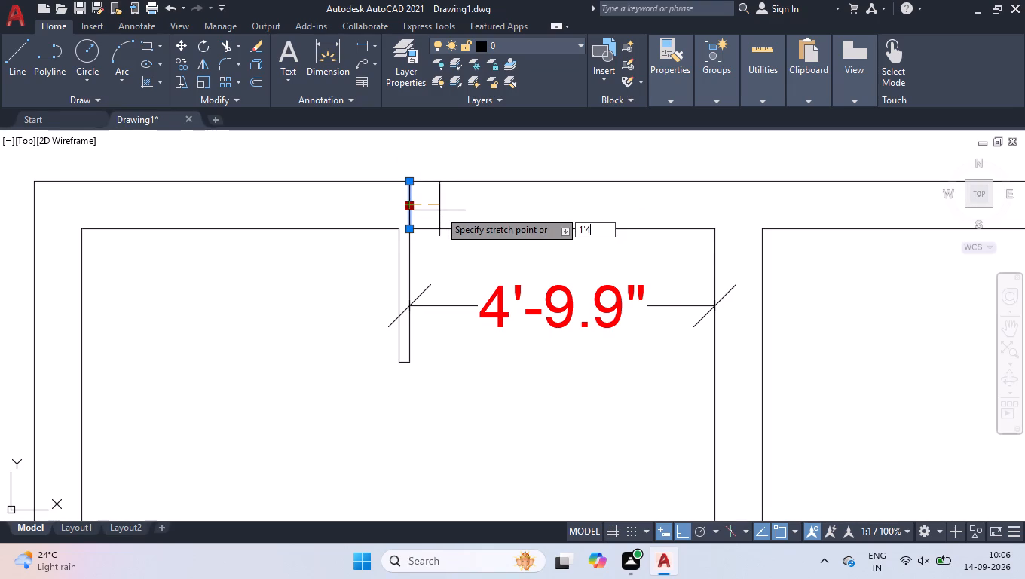
# Stretch the dimension's left origin to the moved jamb line to measure the remaining width to the thick wall.
pyautogui.click(447, 325)
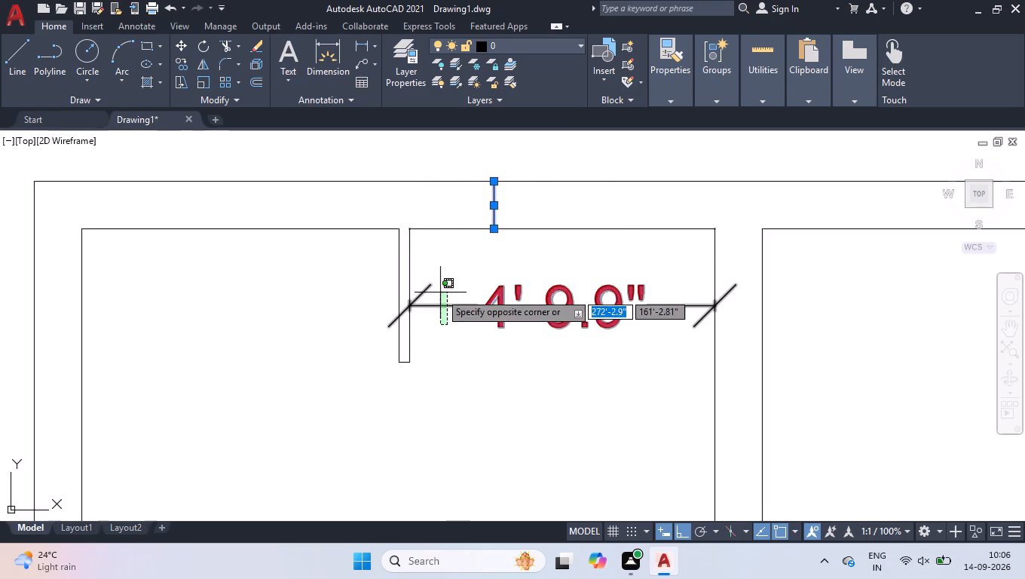
pyautogui.click(440, 293)
pyautogui.scroll(3, 446, 254)
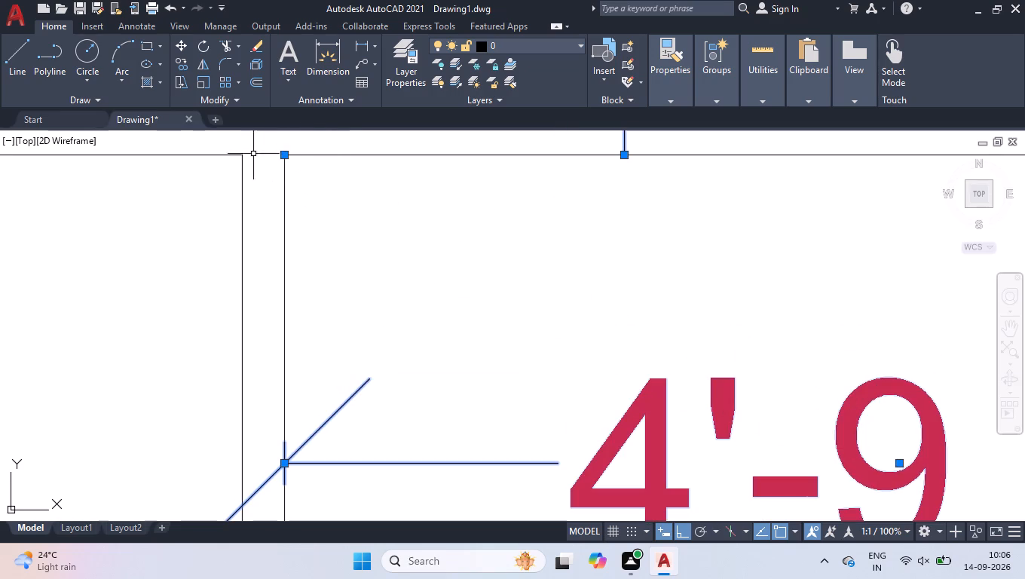
pyautogui.click(287, 152)
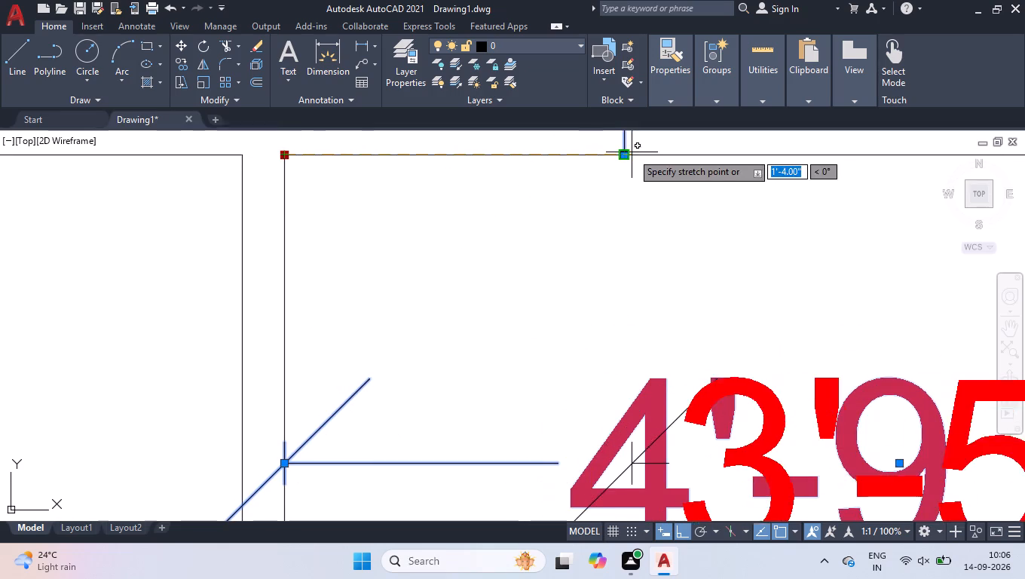
pyautogui.click(626, 155)
pyautogui.scroll(-4, 554, 234)
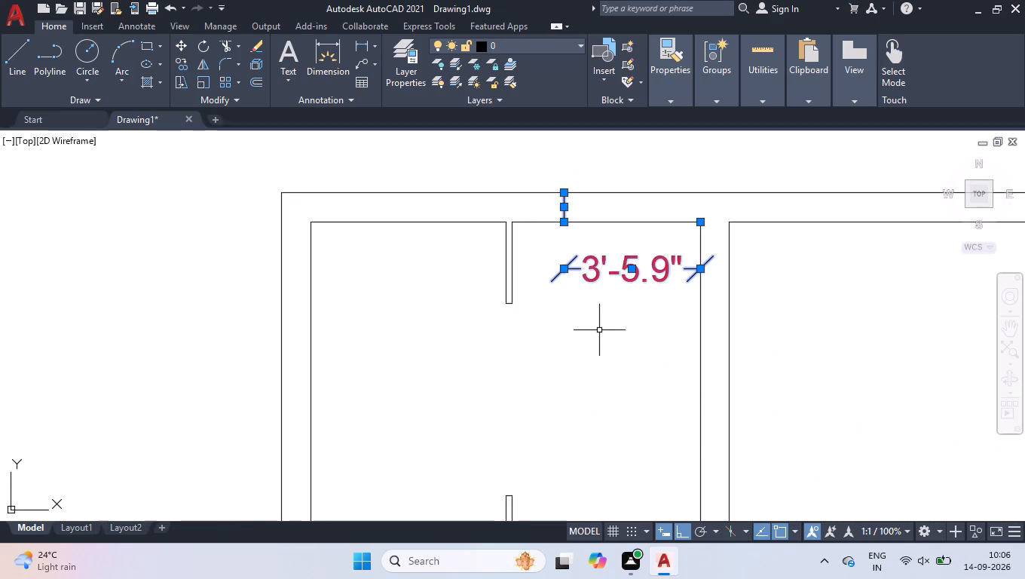
pyautogui.rightClick(598, 332)
pyautogui.click(650, 423)
# Delete the temporary dimension below the top wall.
pyautogui.scroll(1, 620, 192)
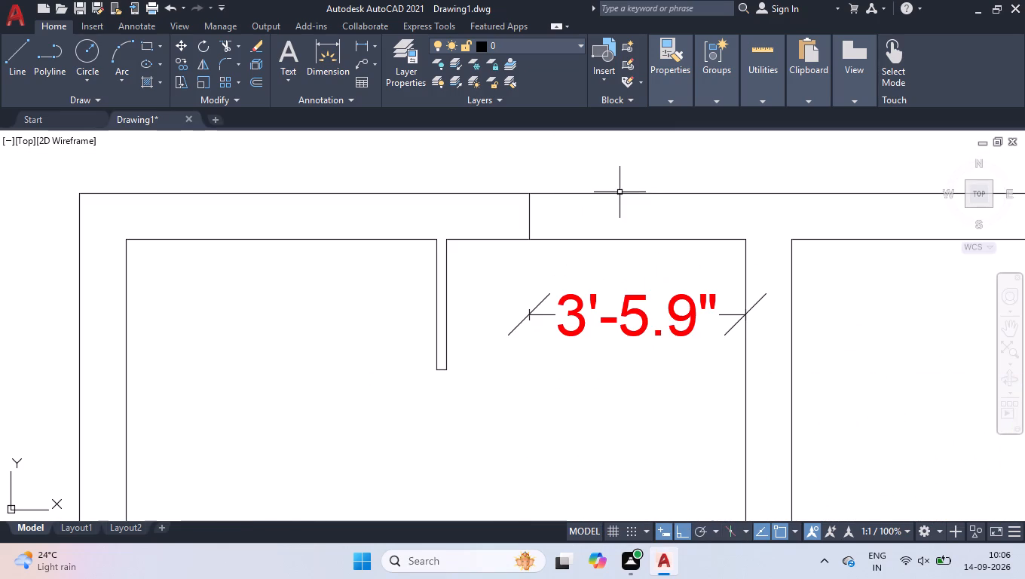
pyautogui.click(666, 342)
pyautogui.click(620, 312)
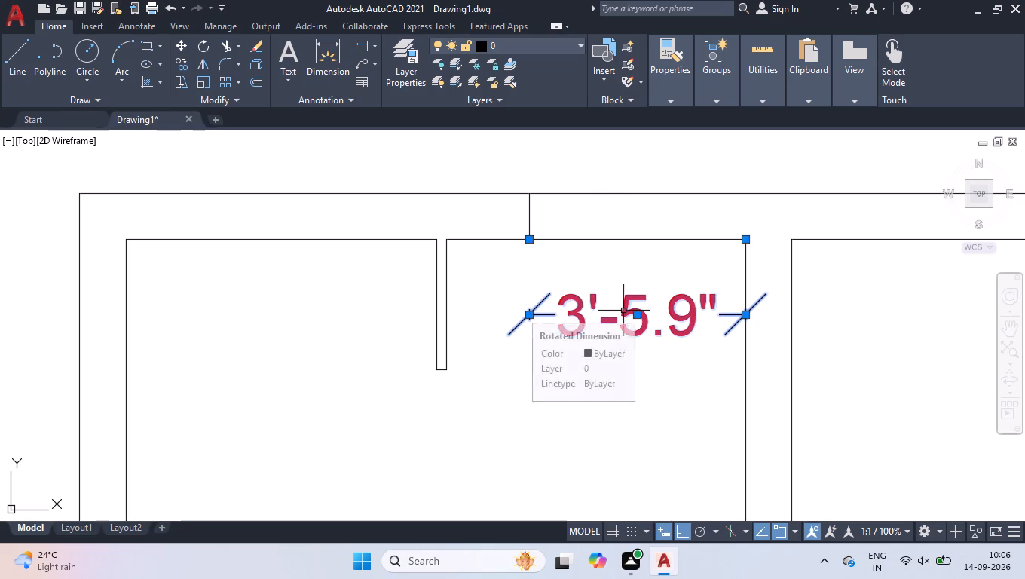
pyautogui.press('Delete')
# Offset the top wall's jamb line 3' to the right to mark the other side of the opening.
pyautogui.write('off')
pyautogui.press('Return')
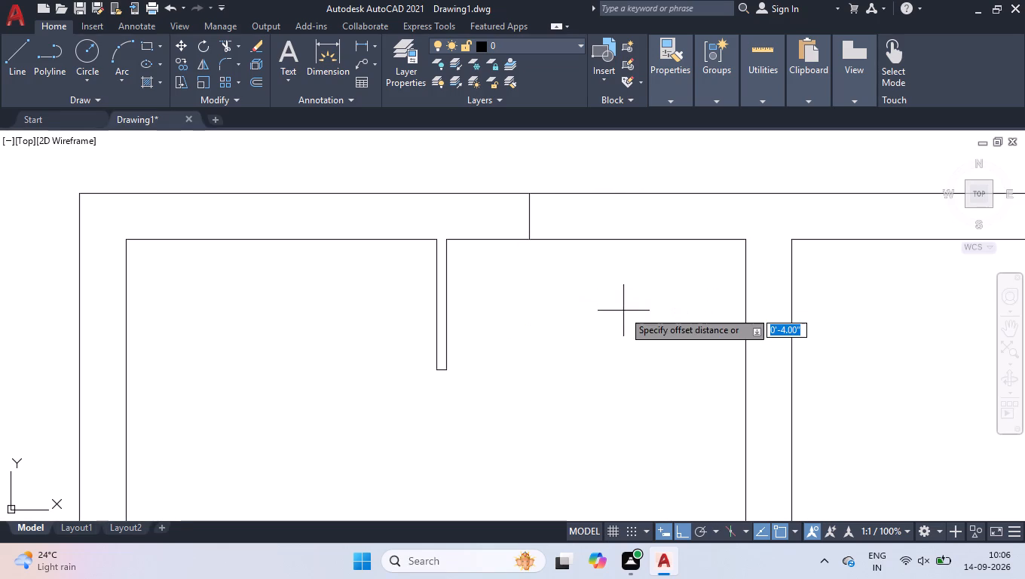
pyautogui.write("3'")
pyautogui.press('Return')
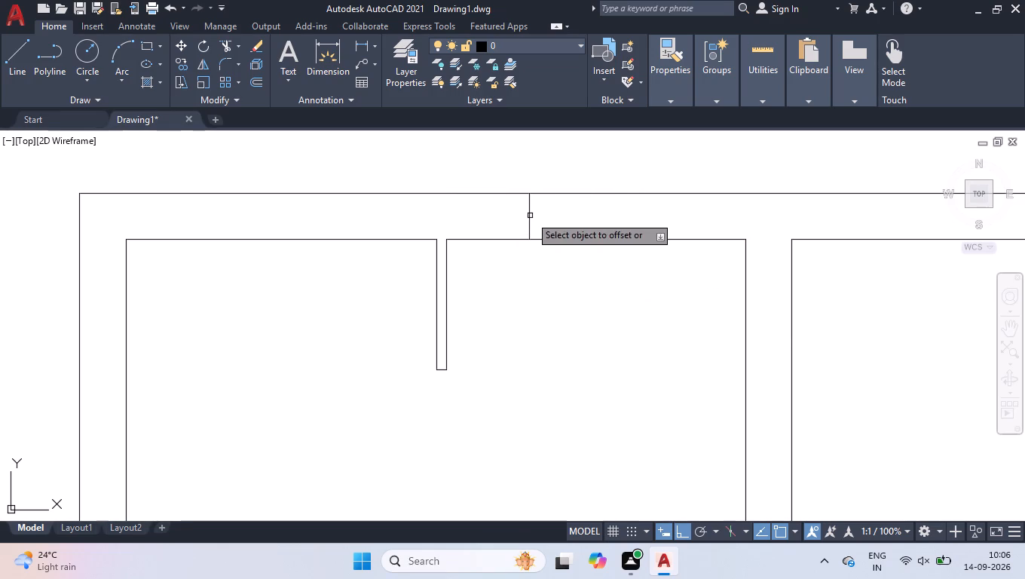
pyautogui.click(530, 216)
pyautogui.click(604, 217)
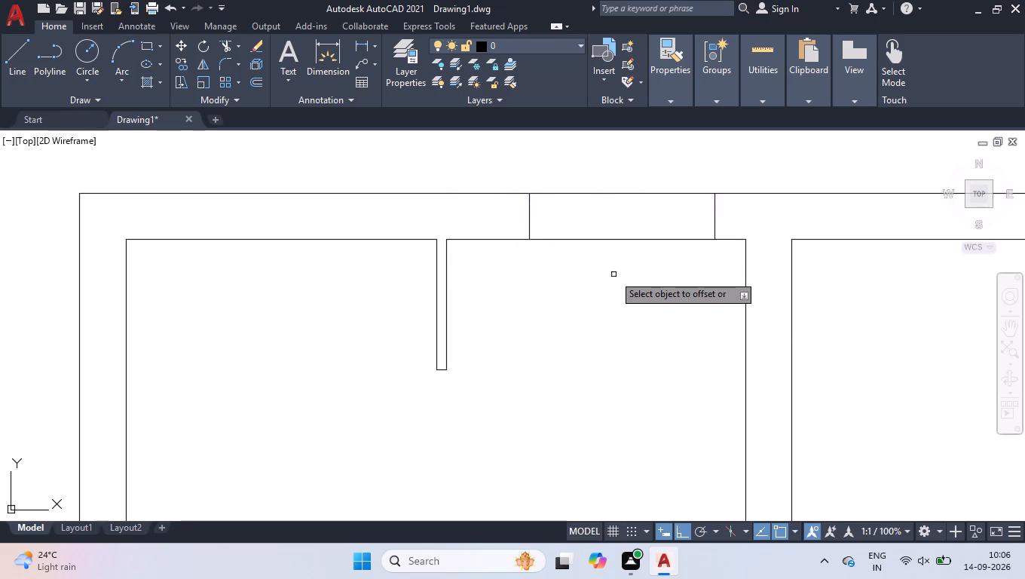
pyautogui.press('space')
# Move both top wall jamb lines 3" to the left.
pyautogui.moveTo(512, 164); pyautogui.dragTo(515, 176)
pyautogui.click(602, 337)
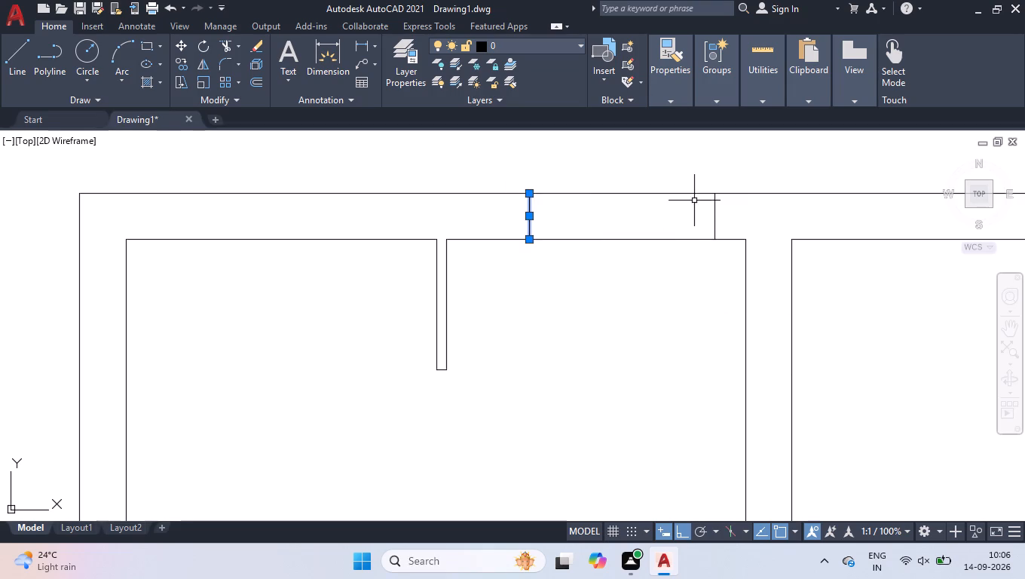
pyautogui.moveTo(684, 169); pyautogui.dragTo(684, 188)
pyautogui.click(742, 290)
pyautogui.scroll(1, 628, 243)
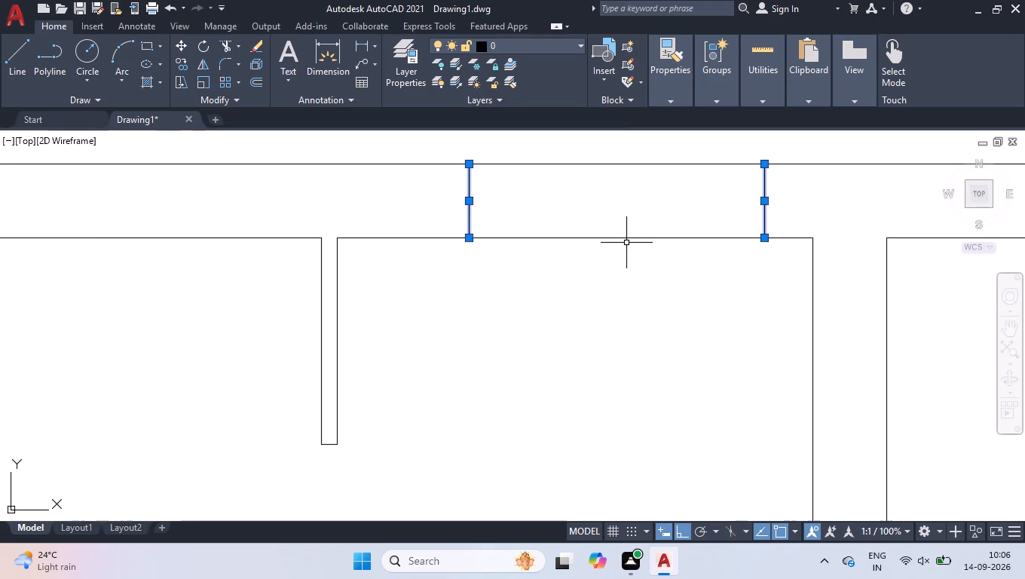
pyautogui.press('m')
pyautogui.press('Return')
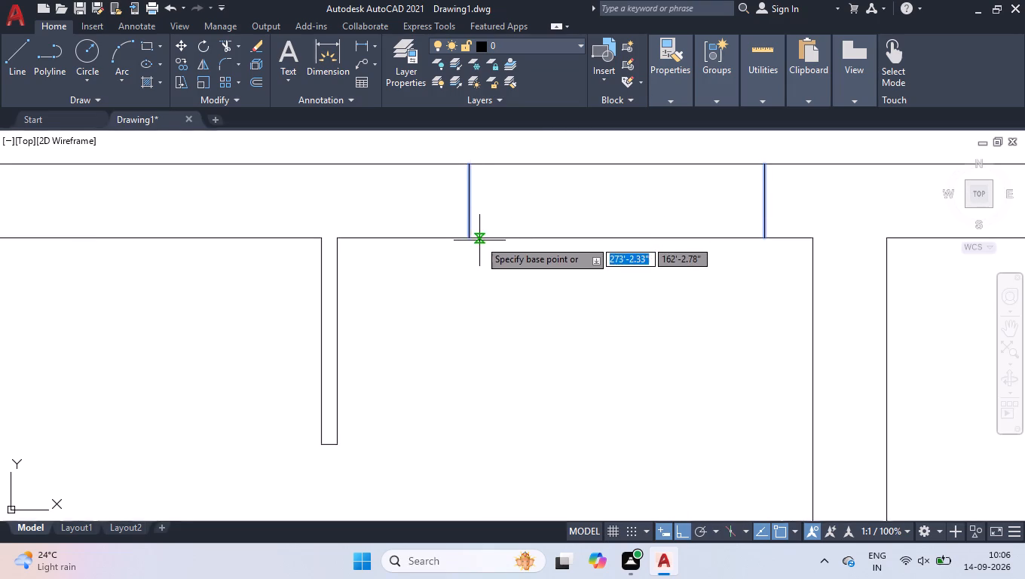
pyautogui.click(468, 236)
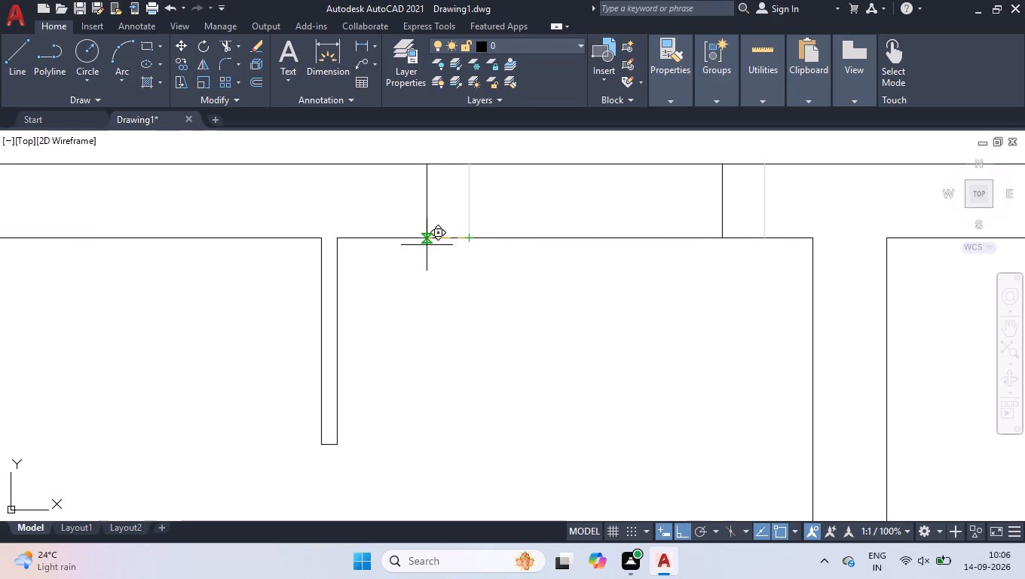
pyautogui.press('3')
pyautogui.press('Return')
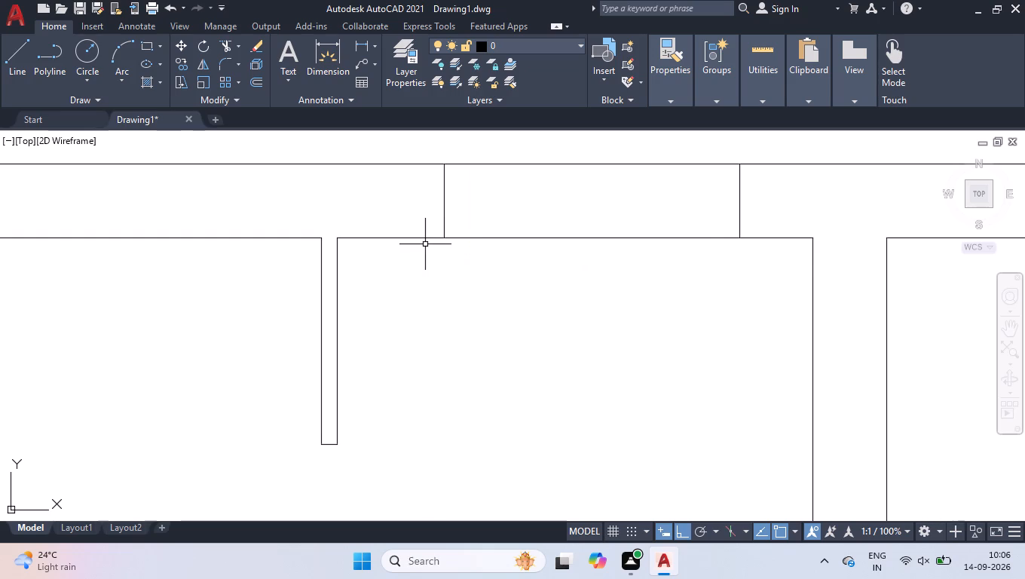
# Trim the top wall's inner line between the two jamb lines, leaving the outer line in place.
pyautogui.write('tr')
pyautogui.press('Return')
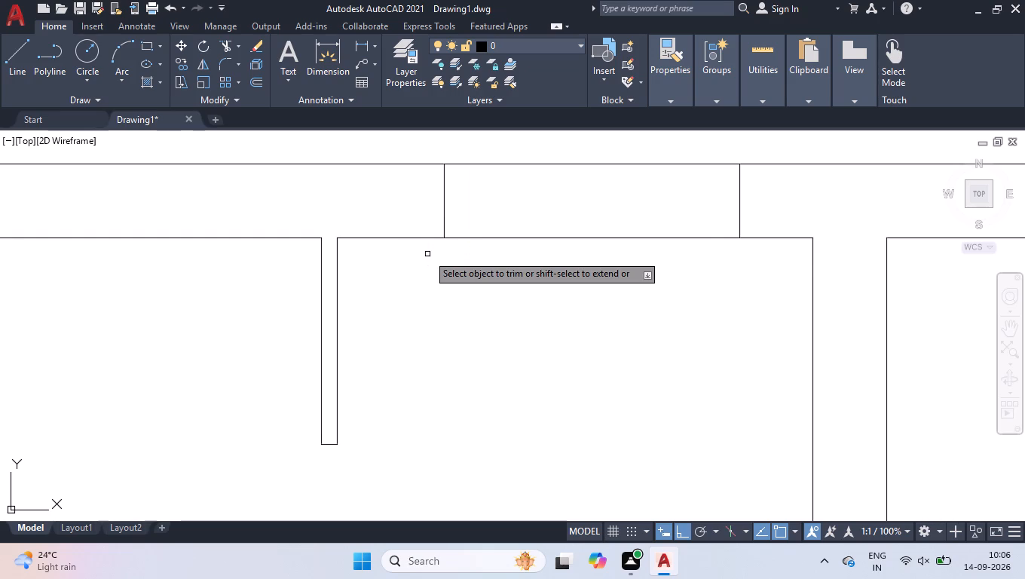
pyautogui.click(696, 308)
pyautogui.click(638, 213)
pyautogui.press('space')
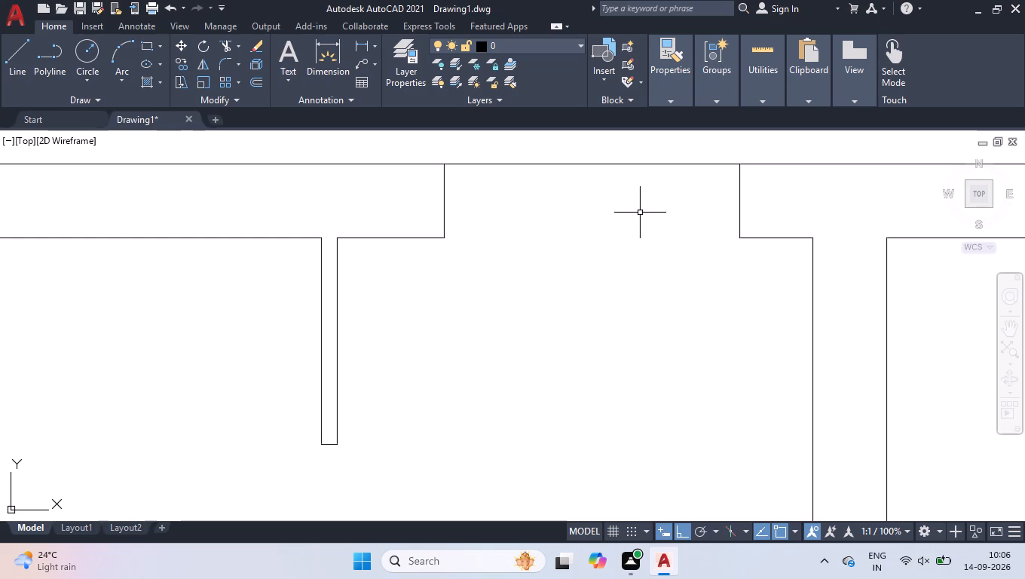
# Draw a line from the central wall's left face out to the top opening's right jamb alignment, down about 3", and back into the wall thickness.
pyautogui.scroll(-5, 476, 235)
pyautogui.scroll(1, 479, 296)
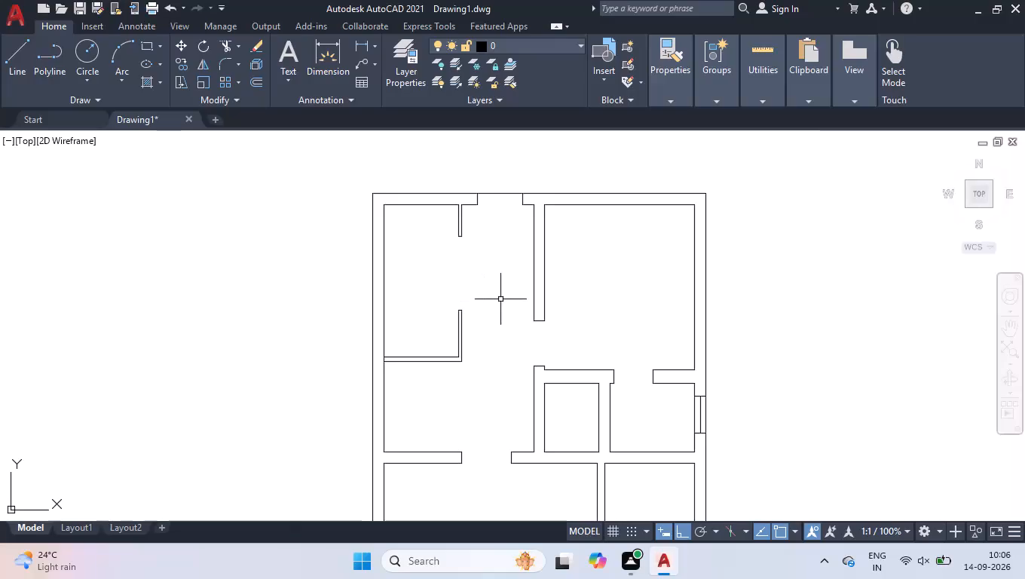
pyautogui.scroll(1, 509, 290)
pyautogui.press('l')
pyautogui.press('Return')
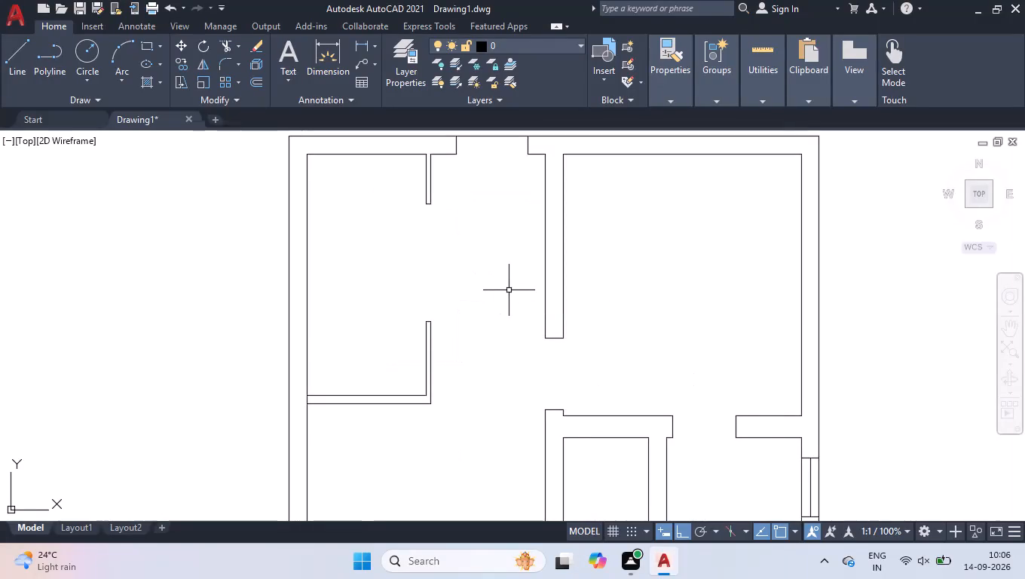
pyautogui.click(543, 188)
pyautogui.click(531, 190)
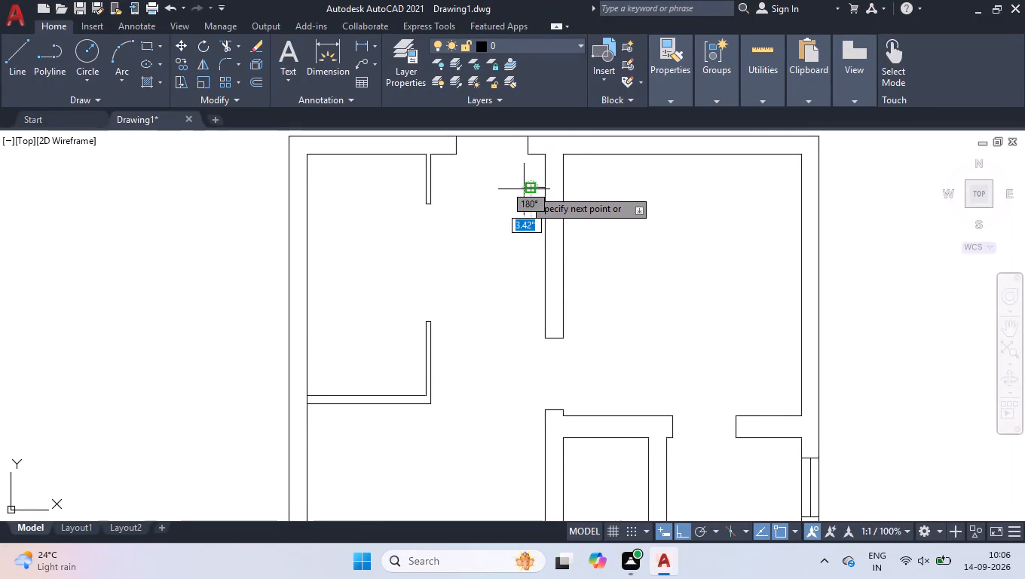
pyautogui.scroll(3, 528, 194)
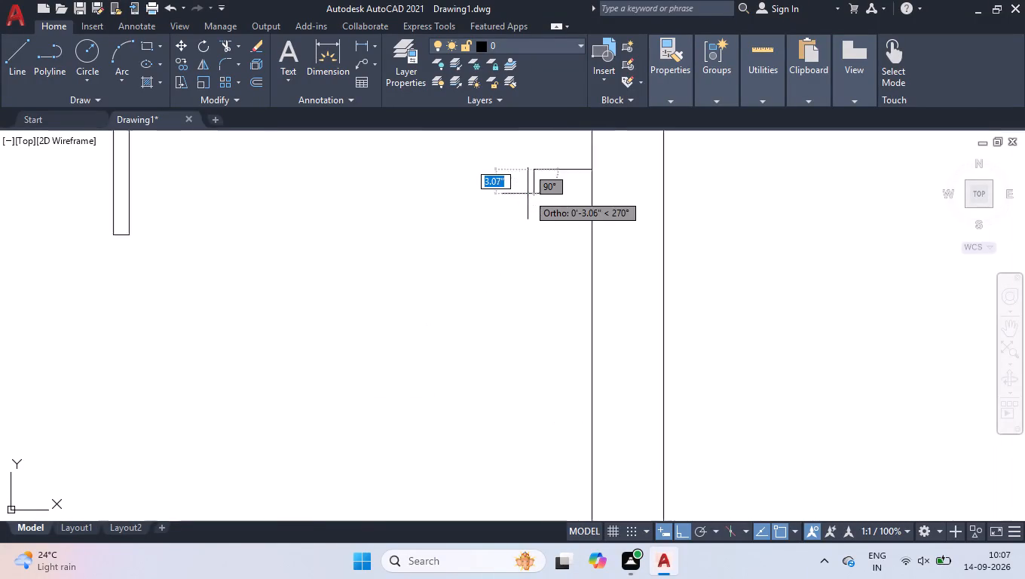
pyautogui.click(531, 191)
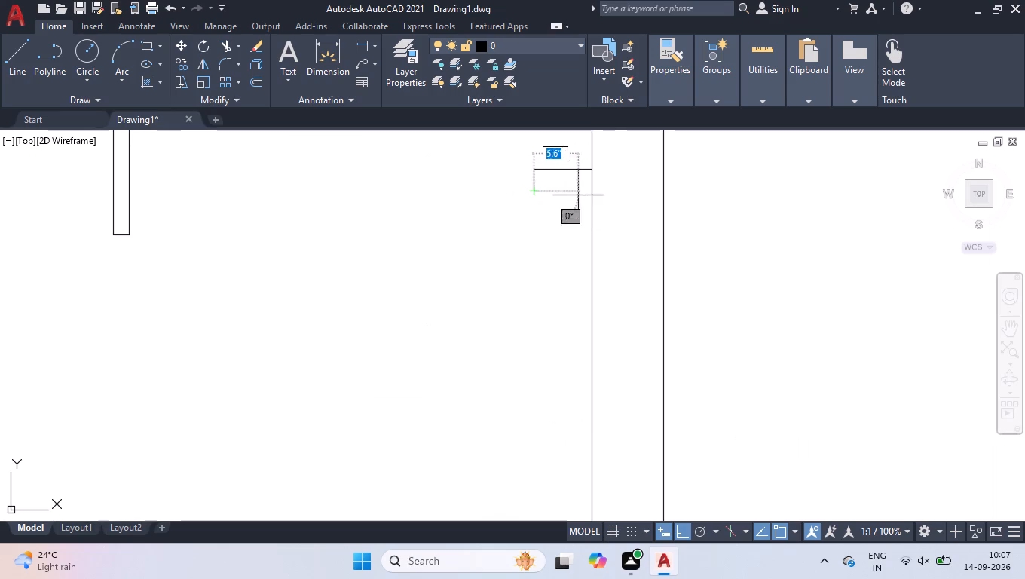
pyautogui.click(632, 195)
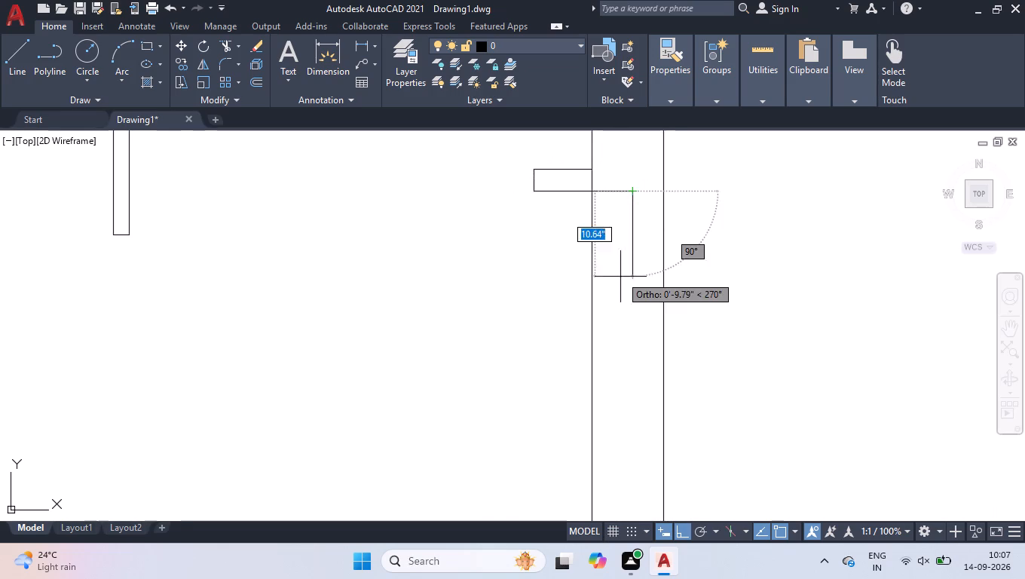
# Continue the outline down inside the wall, left to the upper projection's edge, down 2" and another 1", and back to the wall's left face.
pyautogui.scroll(-3, 625, 268)
pyautogui.scroll(1, 630, 357)
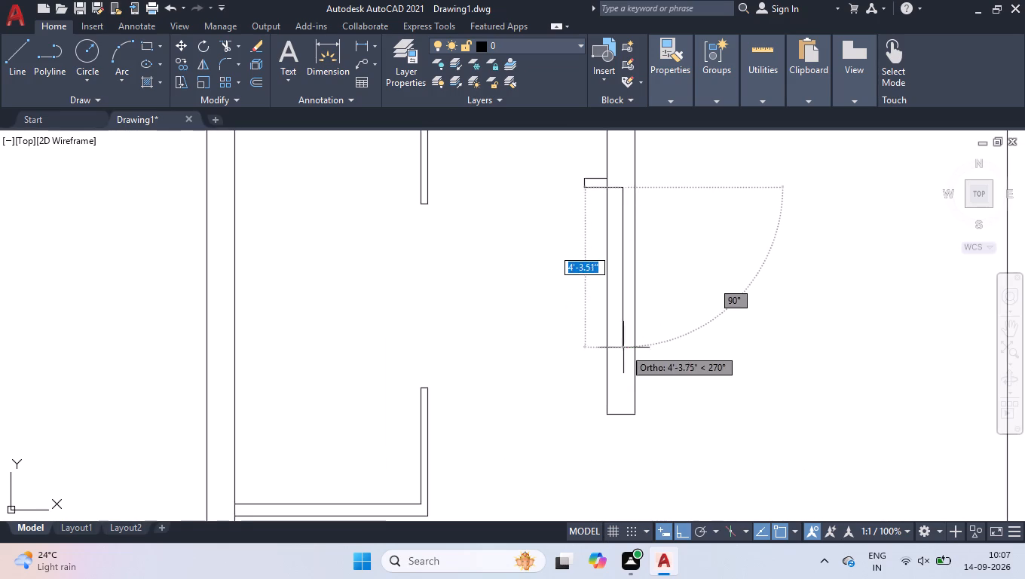
pyautogui.click(620, 360)
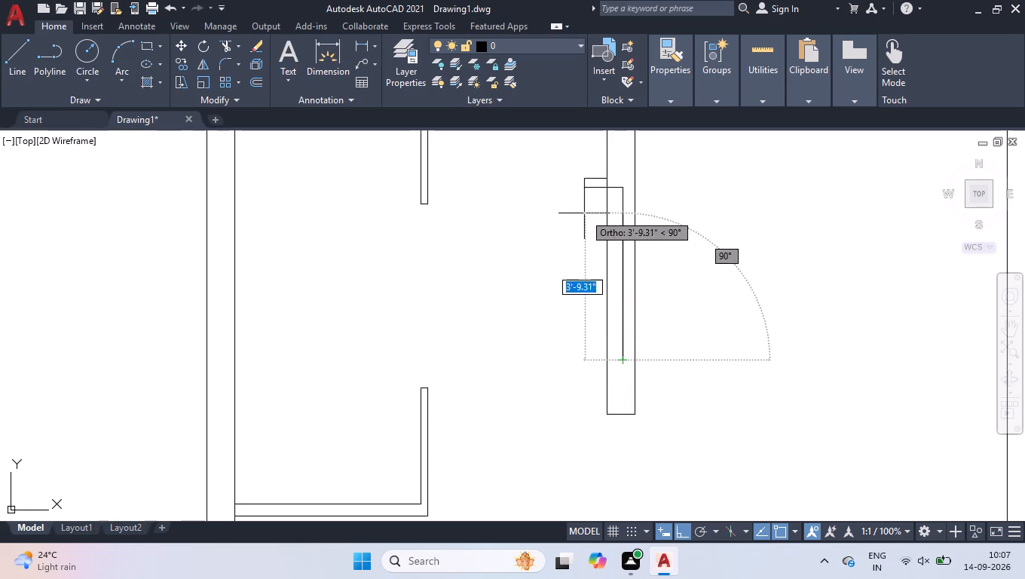
pyautogui.click(580, 354)
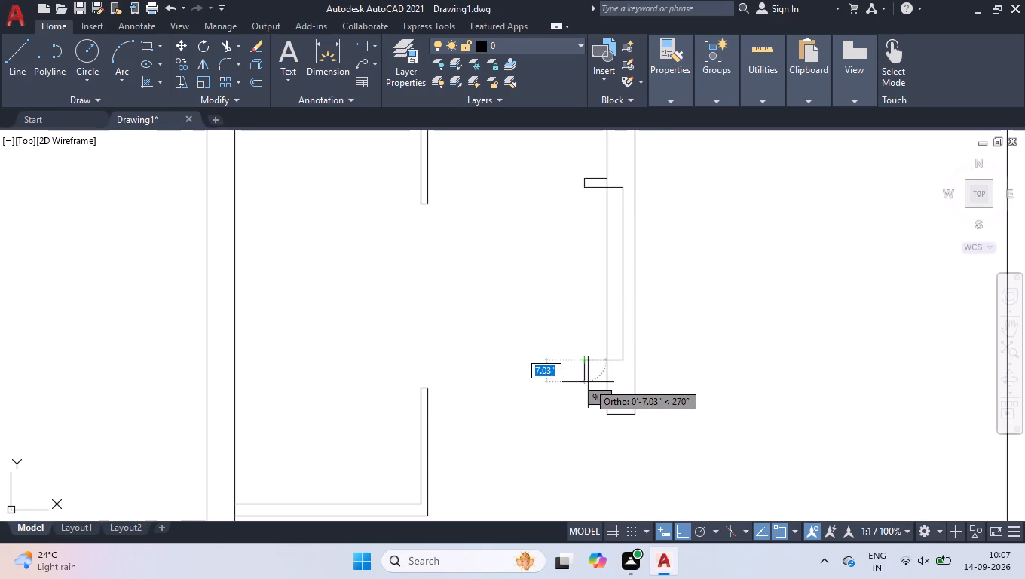
pyautogui.press('2')
pyautogui.press('Return')
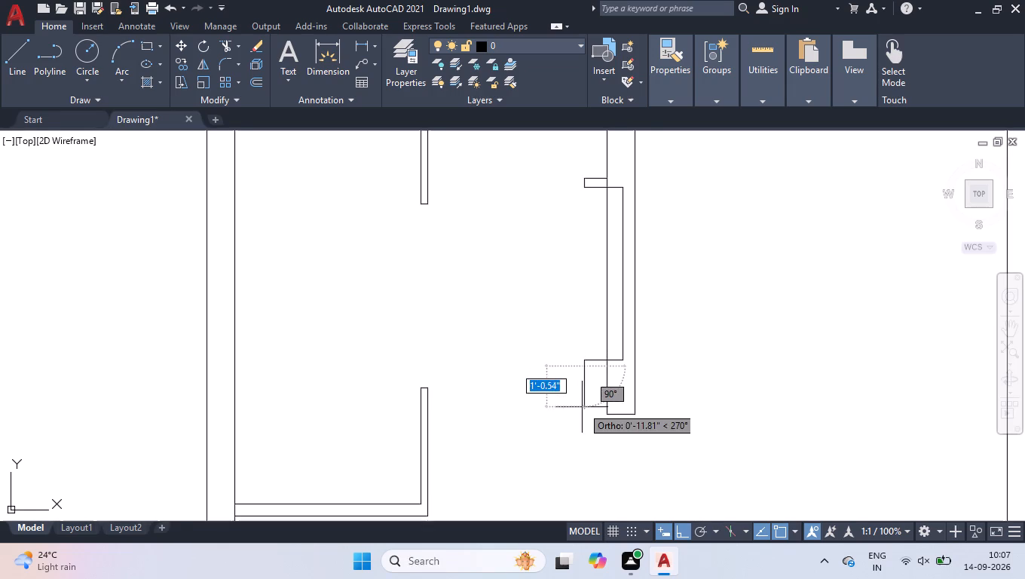
pyautogui.press('1')
pyautogui.press('Return')
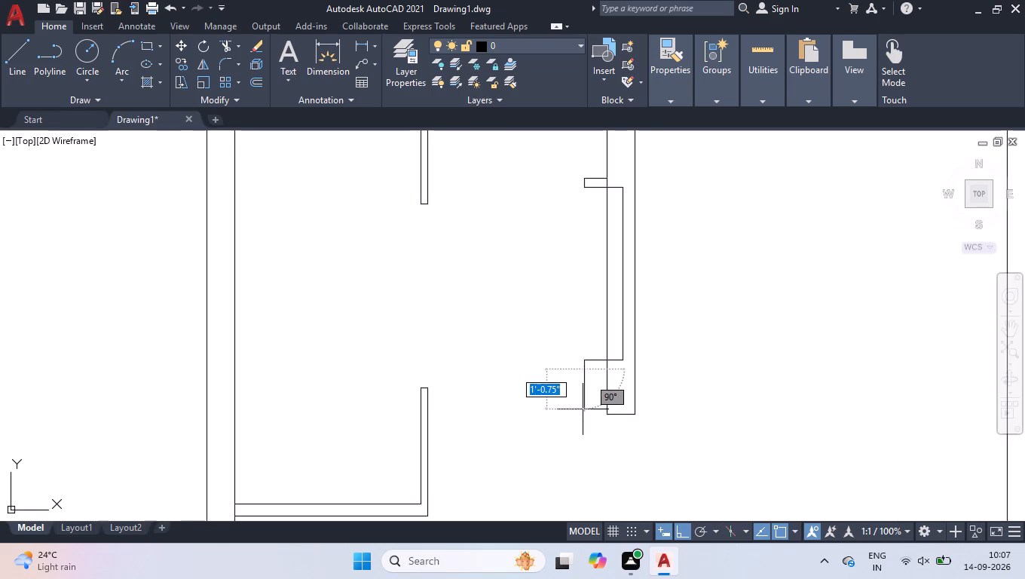
pyautogui.click(609, 366)
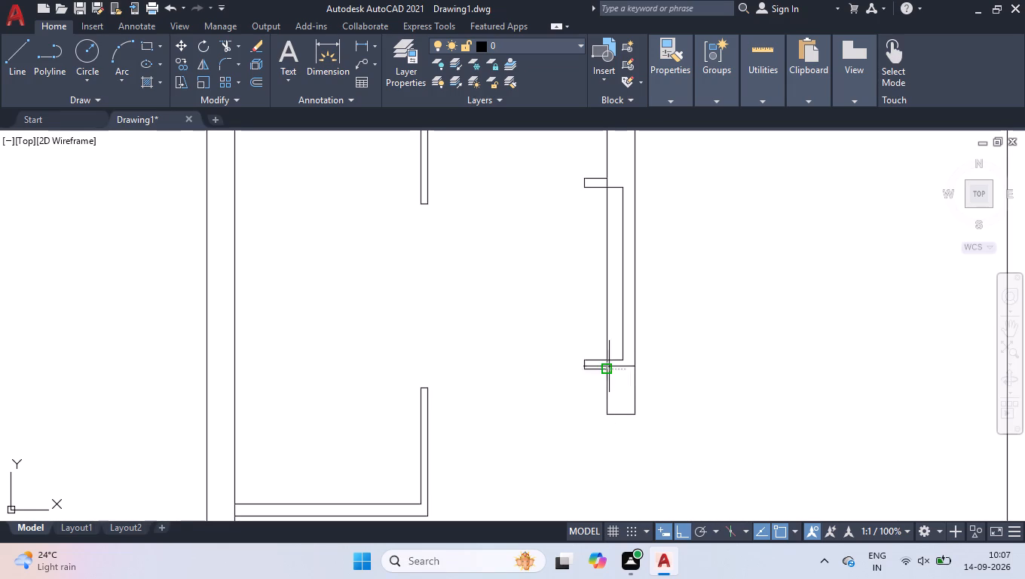
pyautogui.press('space')
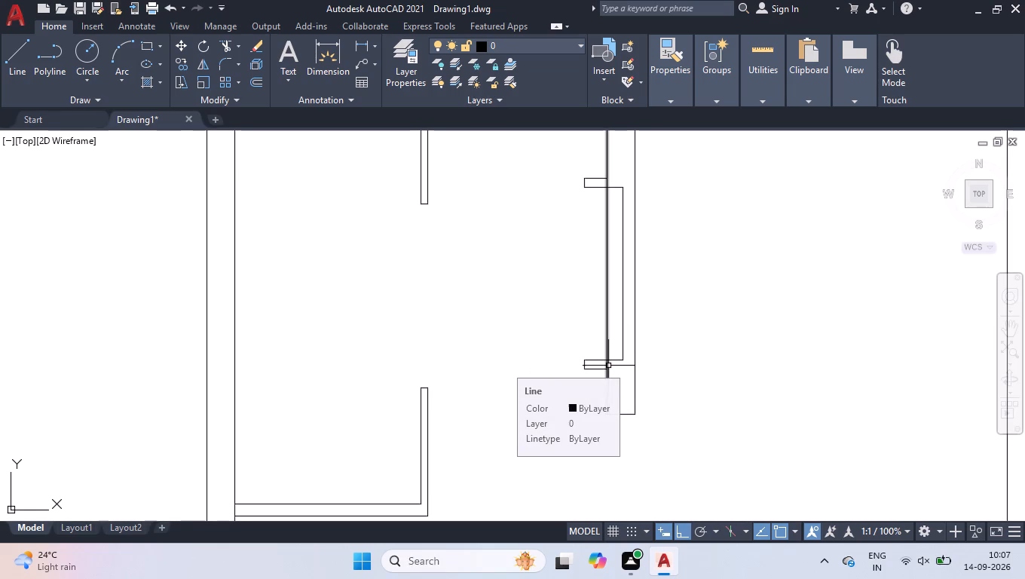
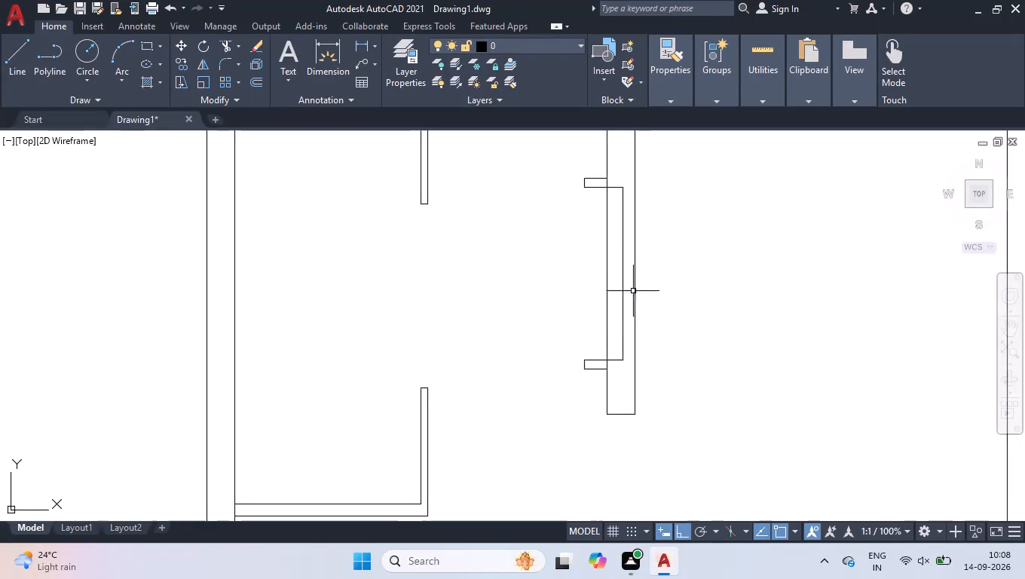
# Trim the central wall's left face between the two niche projections and where it crosses the base of each projection.
pyautogui.write('tr')
pyautogui.press('Return')
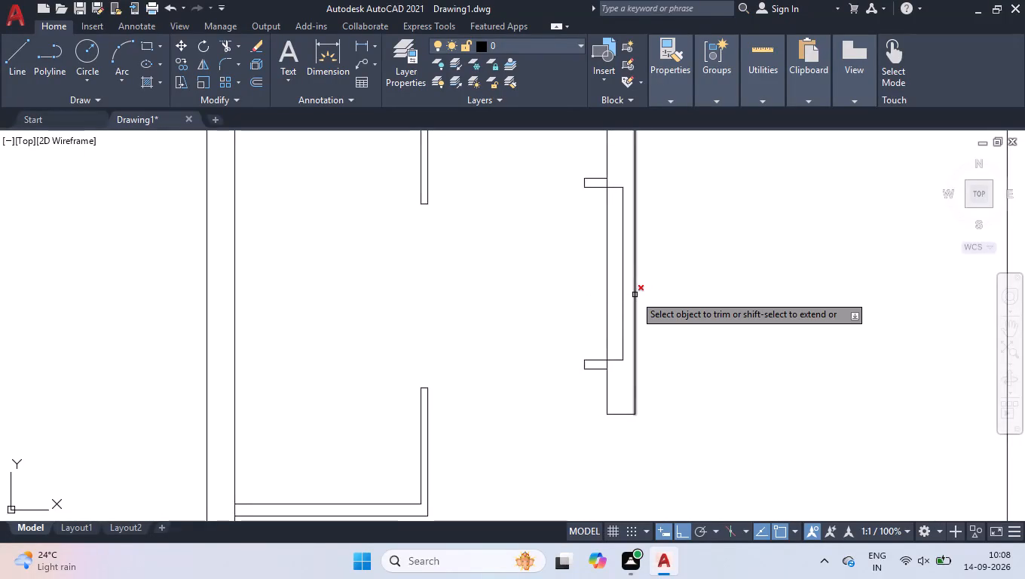
pyautogui.click(610, 274)
pyautogui.click(555, 292)
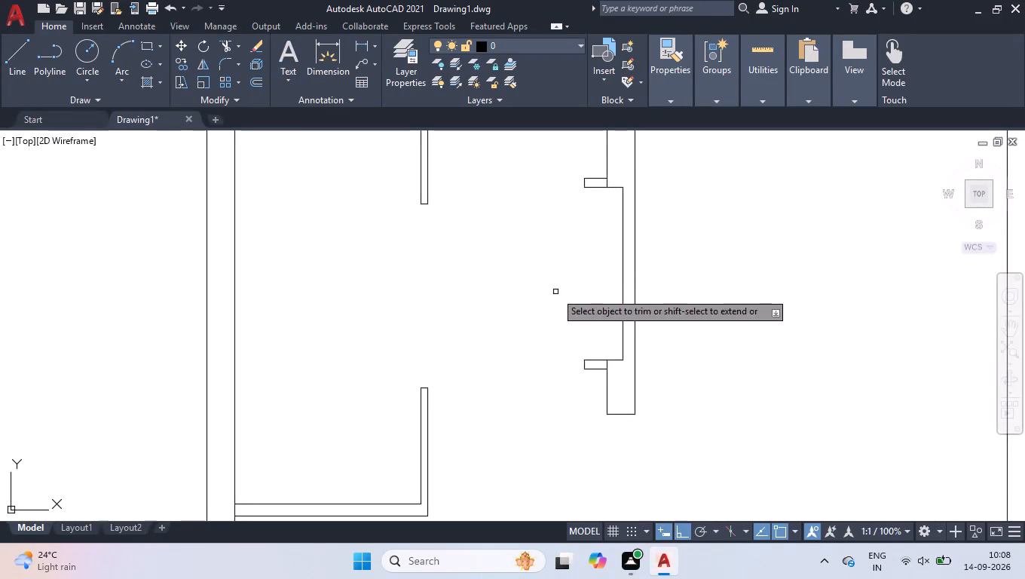
pyautogui.scroll(4, 583, 125)
pyautogui.scroll(2, 608, 195)
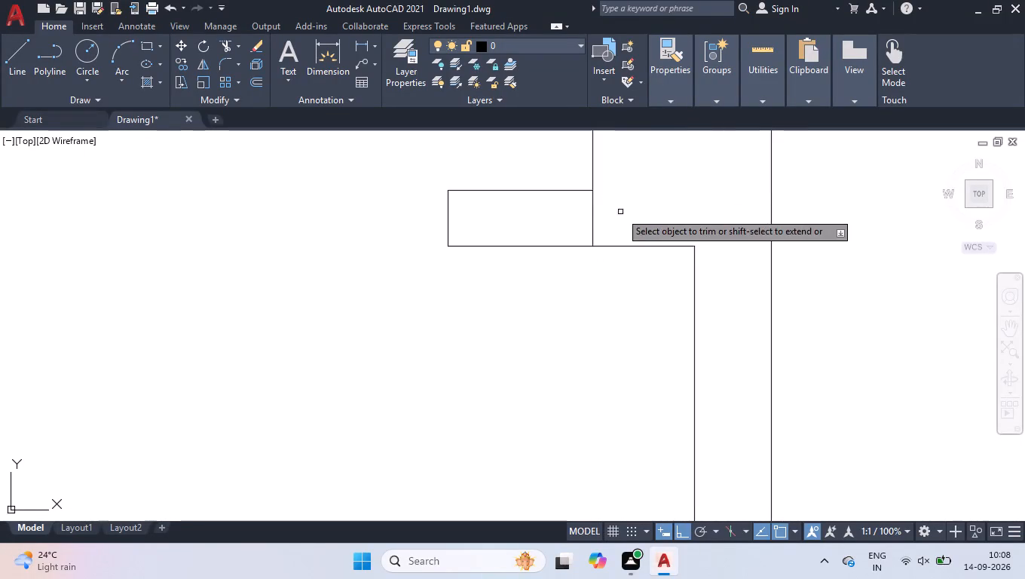
pyautogui.click(627, 216)
pyautogui.click(575, 208)
pyautogui.scroll(-3, 575, 208)
pyautogui.scroll(-1, 573, 272)
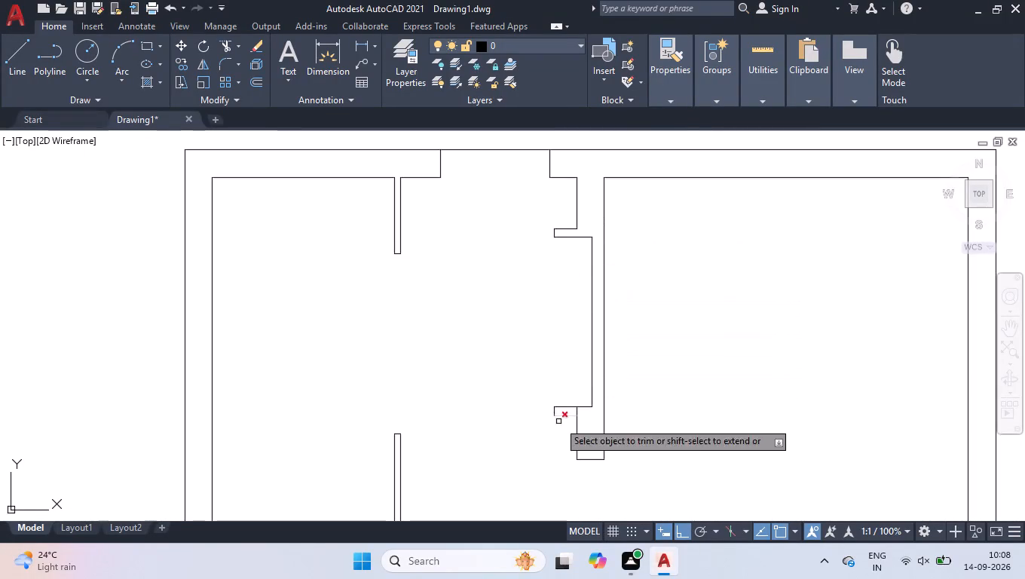
pyautogui.scroll(5, 557, 429)
pyautogui.click(684, 320)
pyautogui.click(670, 320)
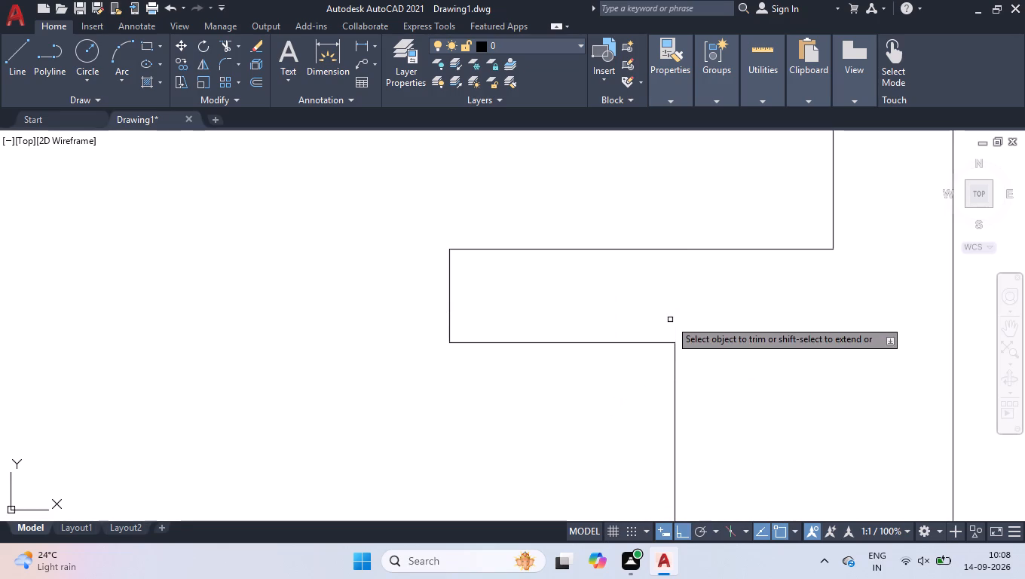
pyautogui.press('space')
# Draw two 9" window jamb lines across the left outer wall at the upper-left room.
pyautogui.scroll(-6, 631, 401)
pyautogui.scroll(-2, 526, 197)
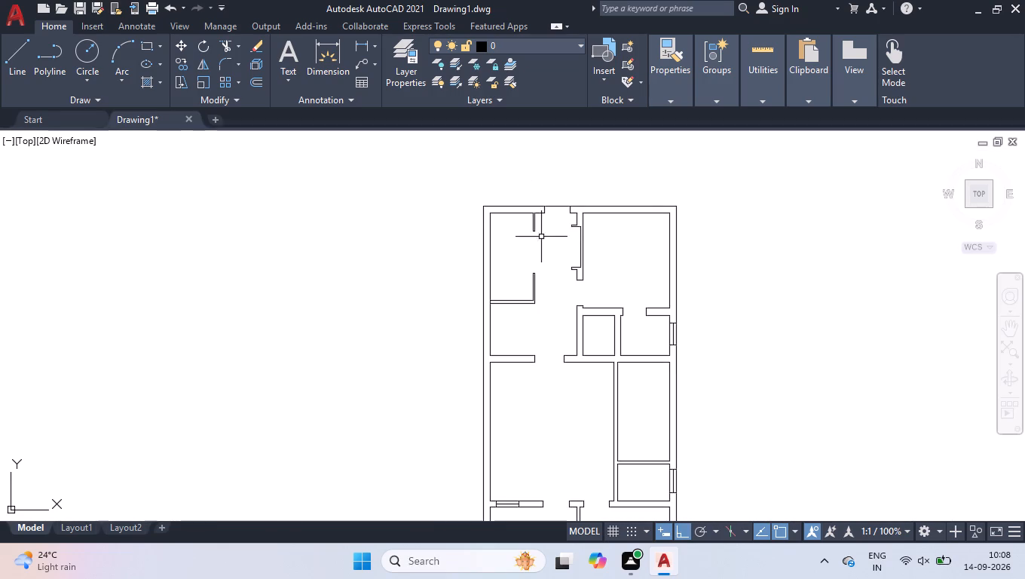
pyautogui.click(981, 193)
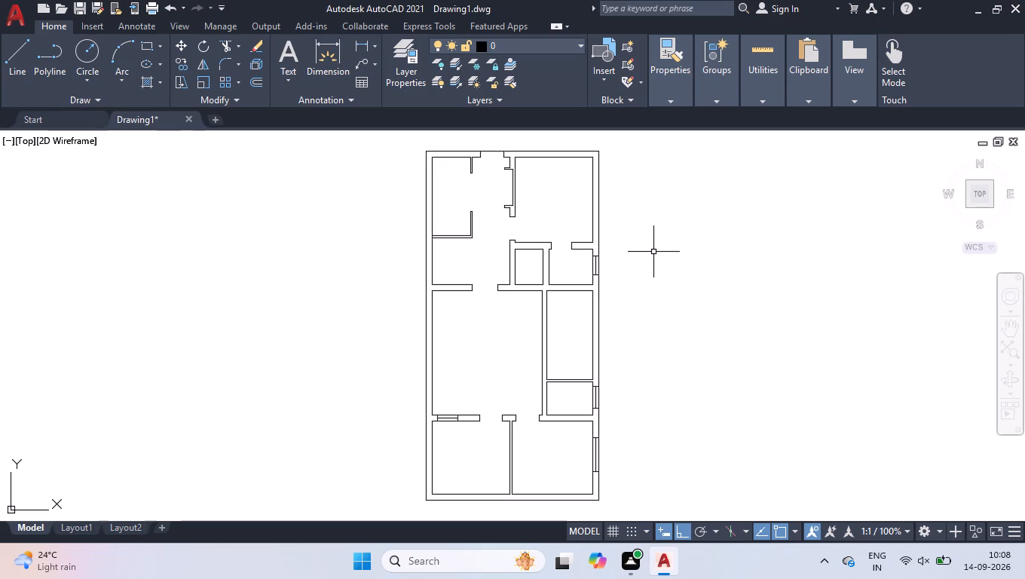
pyautogui.press('l')
pyautogui.press('Return')
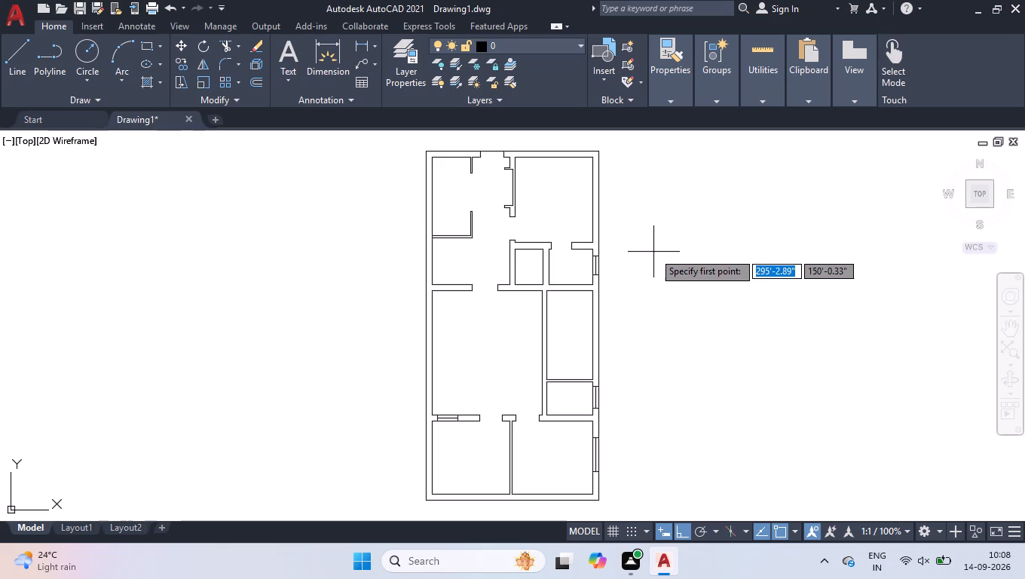
pyautogui.scroll(2, 447, 182)
pyautogui.scroll(-1, 430, 201)
pyautogui.scroll(1, 375, 161)
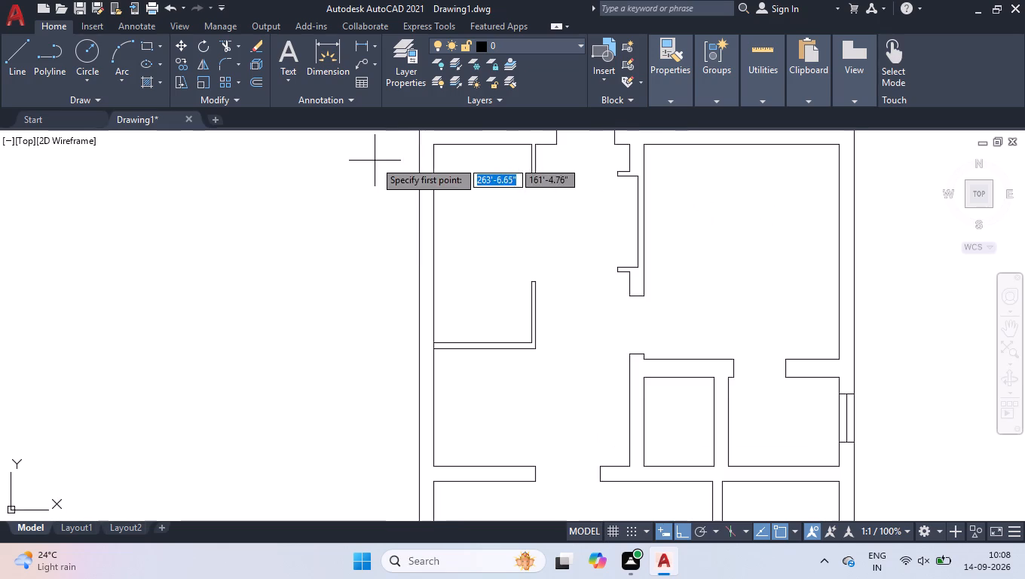
pyautogui.scroll(-1, 419, 212)
pyautogui.scroll(2, 408, 154)
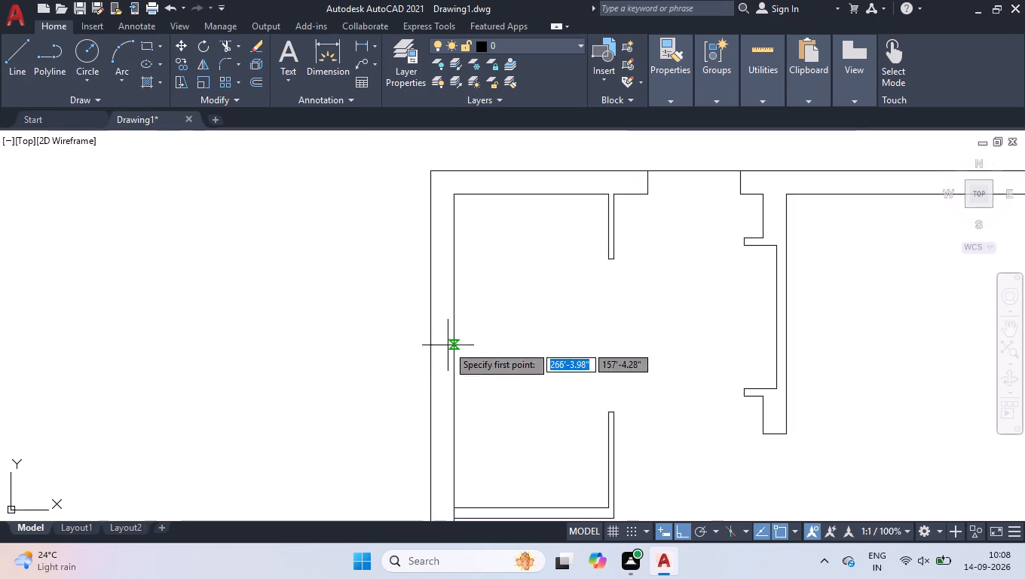
pyautogui.scroll(-1, 456, 304)
pyautogui.scroll(1, 445, 386)
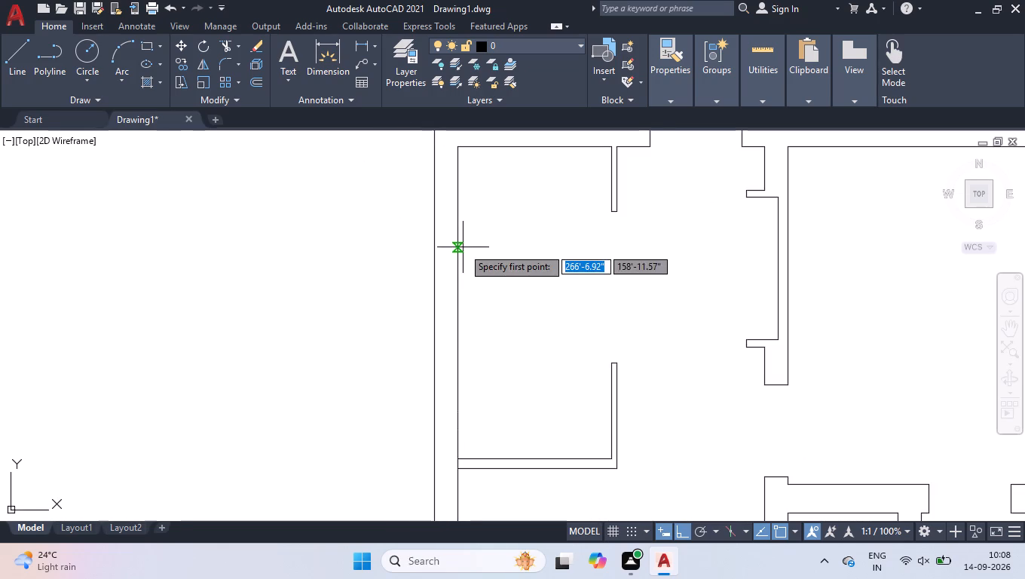
pyautogui.click(454, 240)
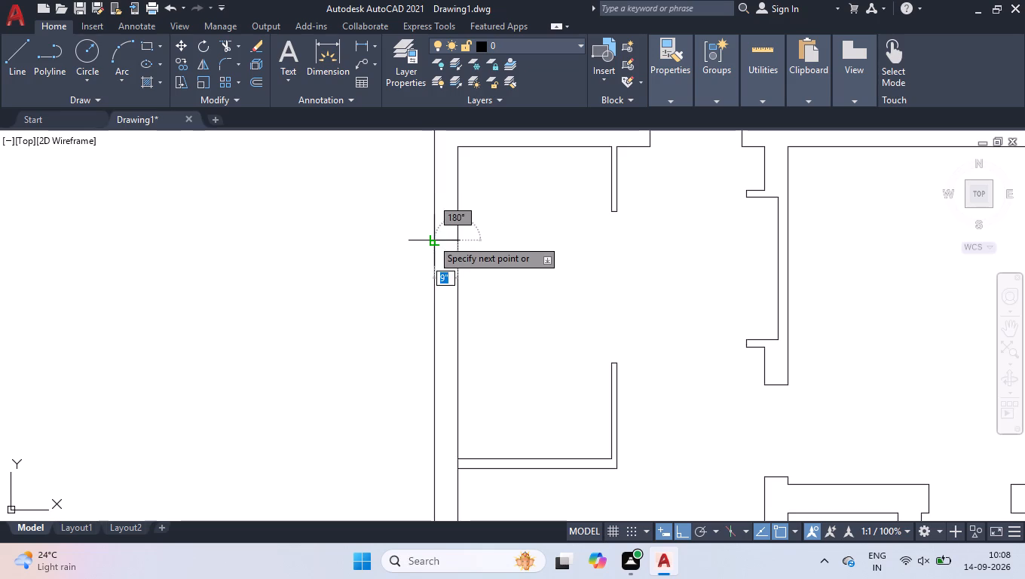
pyautogui.click(432, 239)
pyautogui.press('space')
pyautogui.press('space')
pyautogui.click(457, 379)
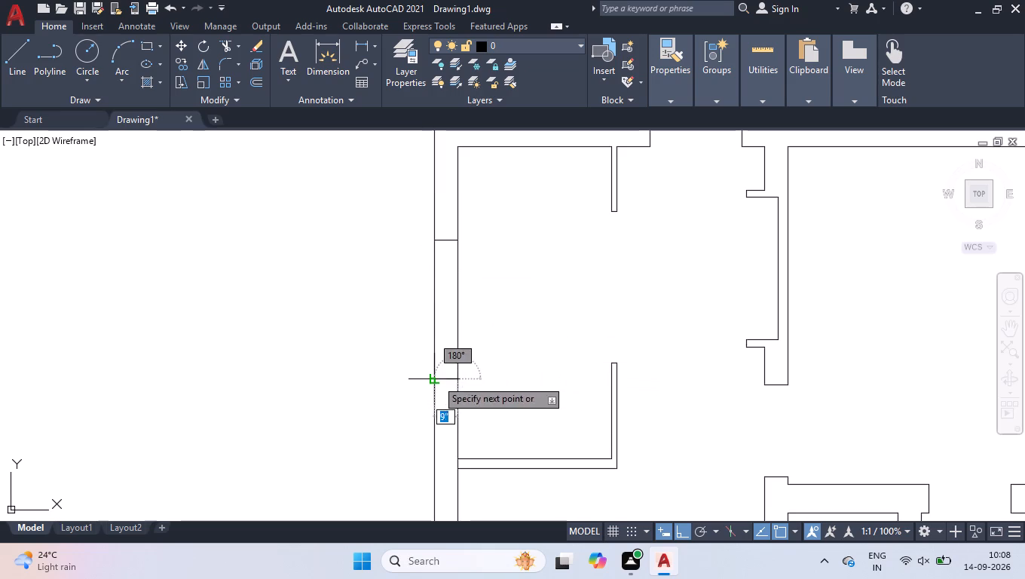
pyautogui.click(436, 379)
pyautogui.press('space')
# Draw the window's centre line between the midpoints of the two jamb lines at the upper-left room.
pyautogui.scroll(1, 431, 348)
pyautogui.press('space')
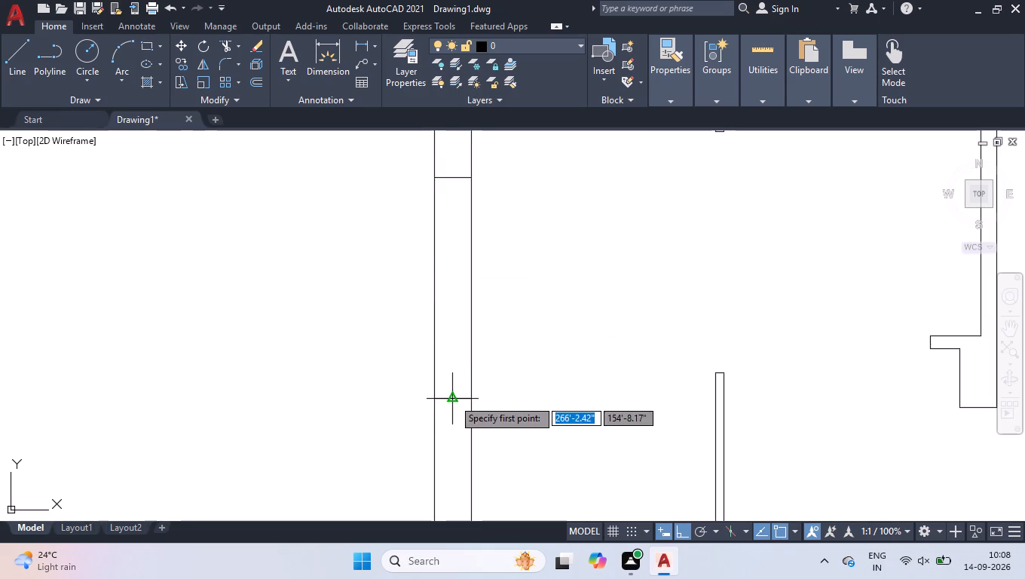
pyautogui.click(453, 399)
pyautogui.click(453, 175)
pyautogui.press('space')
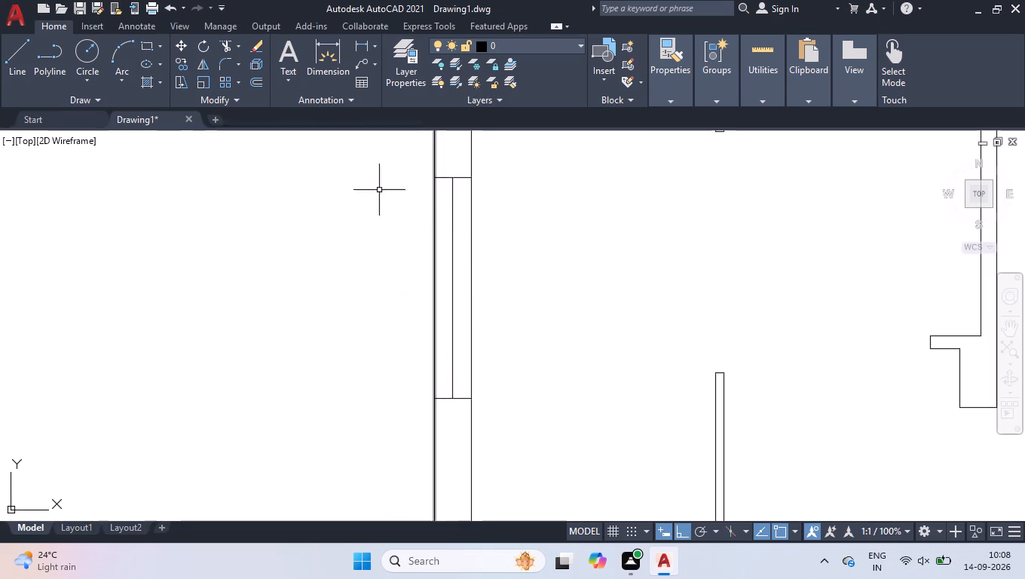
# Draw two window jamb lines across the left outer wall between the upper-left room and the cross wall below it.
pyautogui.scroll(-3, 379, 189)
pyautogui.scroll(-1, 491, 259)
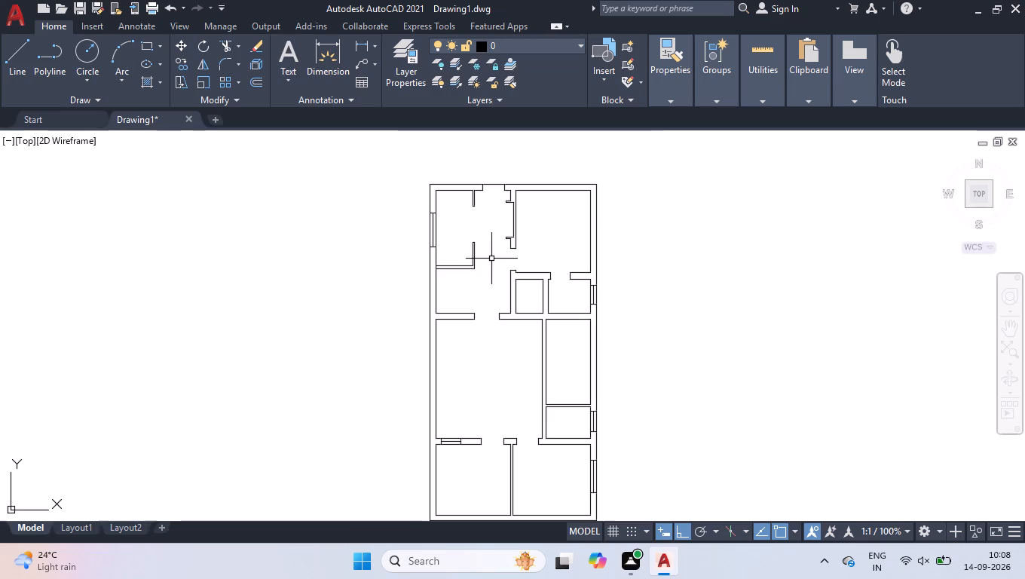
pyautogui.scroll(3, 437, 281)
pyautogui.press('space')
pyautogui.click(419, 262)
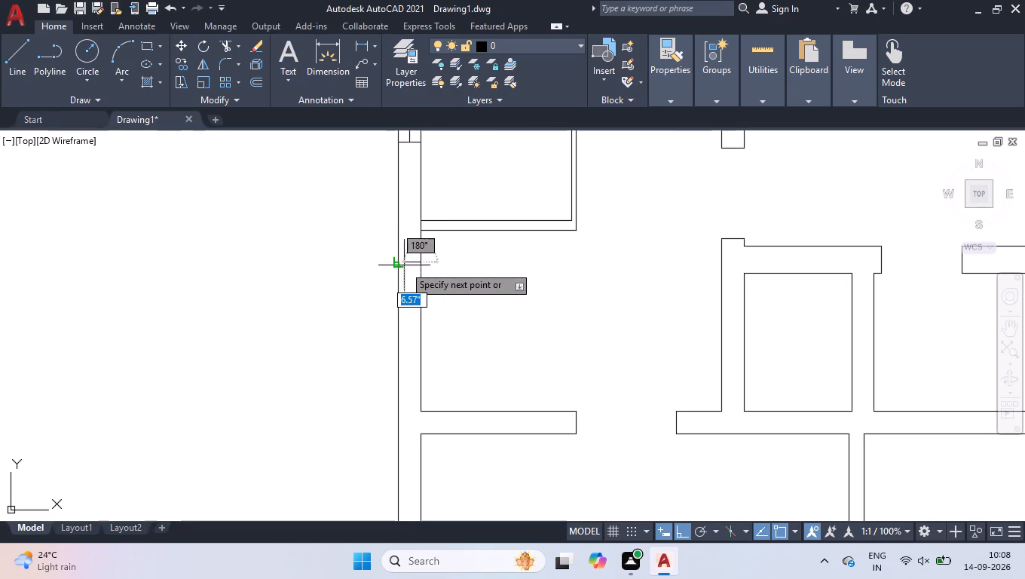
pyautogui.click(402, 265)
pyautogui.press('space')
pyautogui.press('space')
pyautogui.click(399, 363)
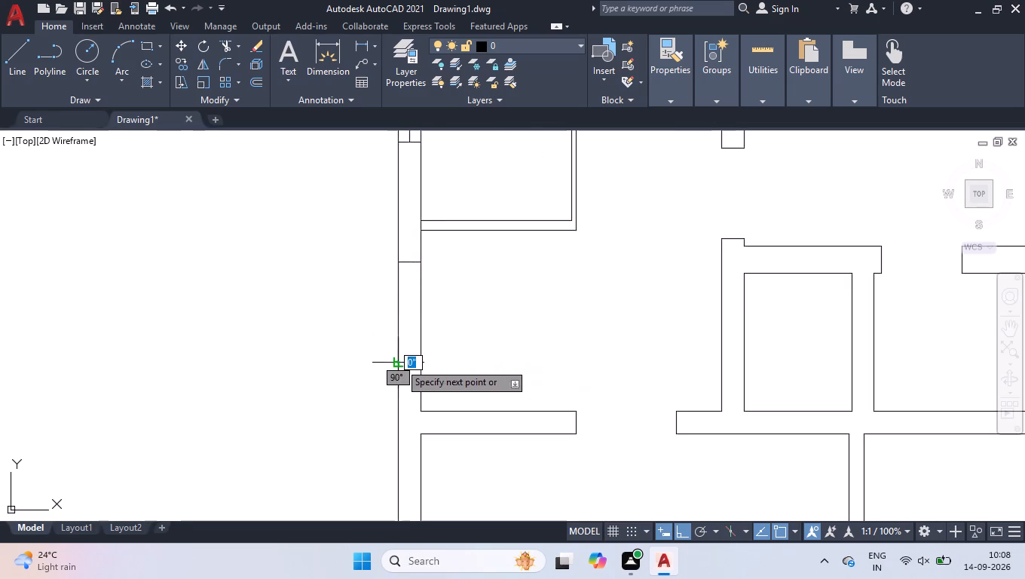
pyautogui.click(422, 367)
pyautogui.press('space')
# Draw the centre line of this second left-wall window from the upper jamb's midpoint to the lower jamb's midpoint.
pyautogui.scroll(2, 382, 286)
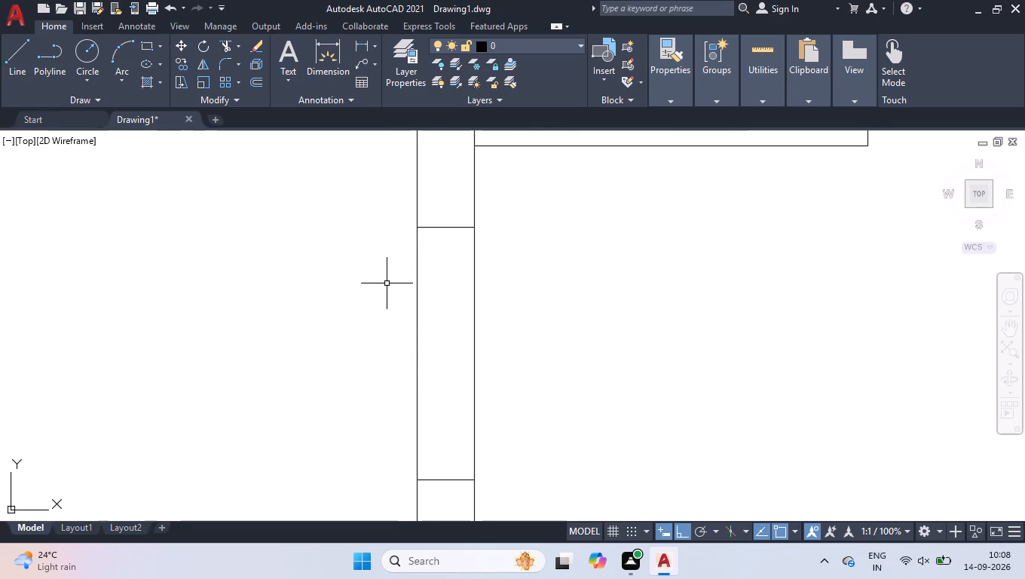
pyautogui.press('space')
pyautogui.click(446, 228)
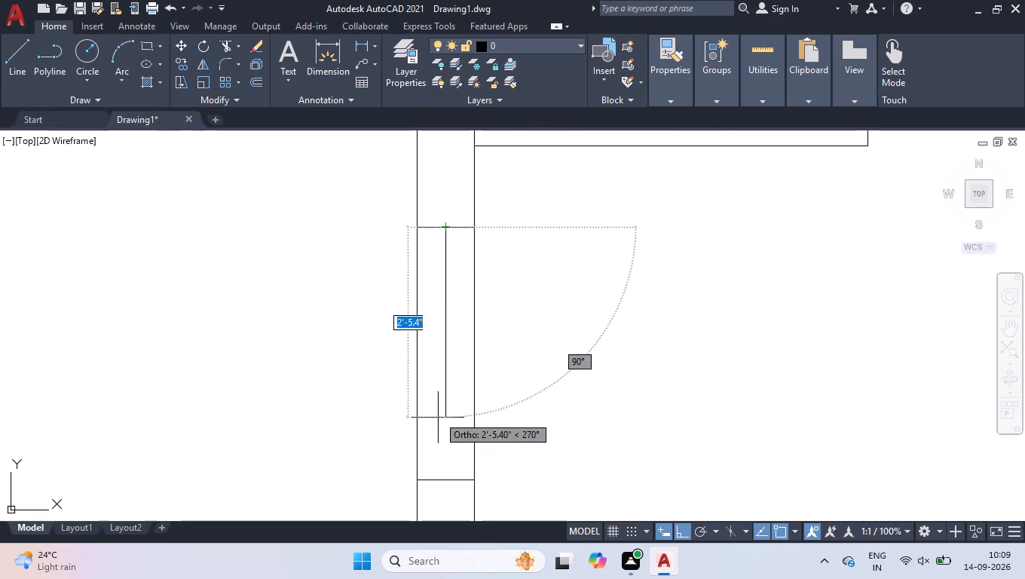
pyautogui.click(448, 479)
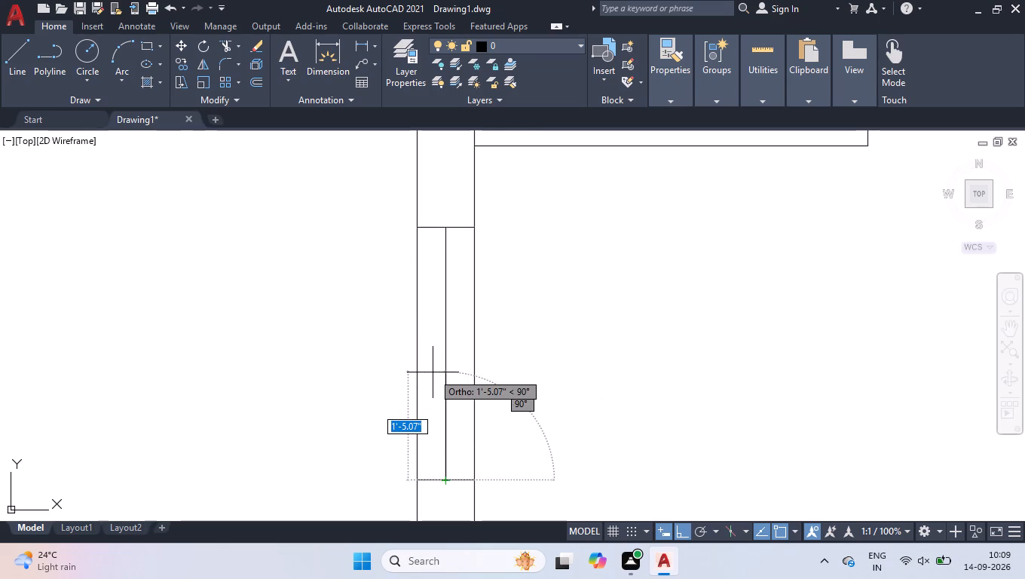
pyautogui.press('space')
# Draw two window jamb lines across the left outer wall of the large middle room.
pyautogui.scroll(-2, 445, 373)
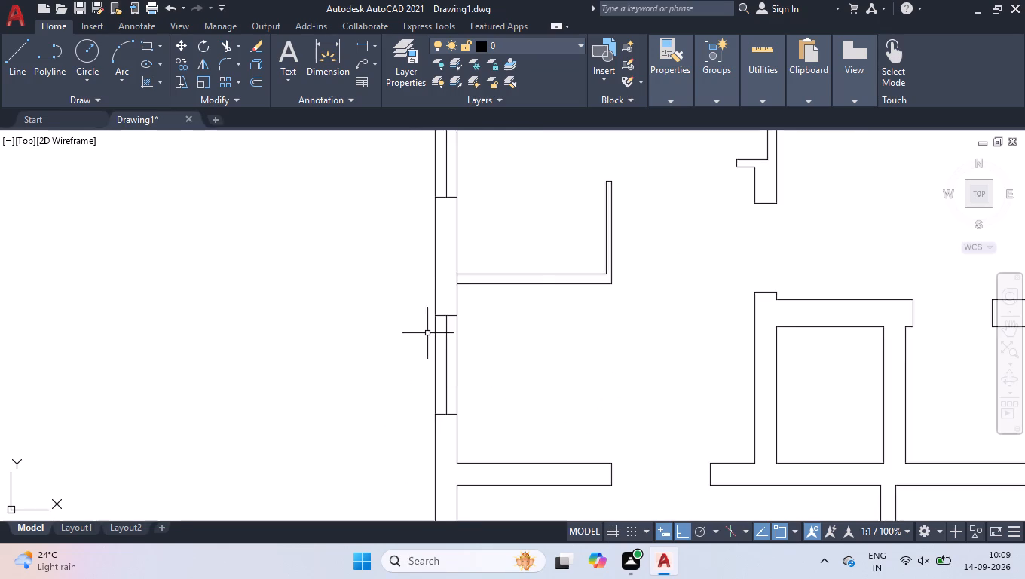
pyautogui.scroll(-2, 421, 330)
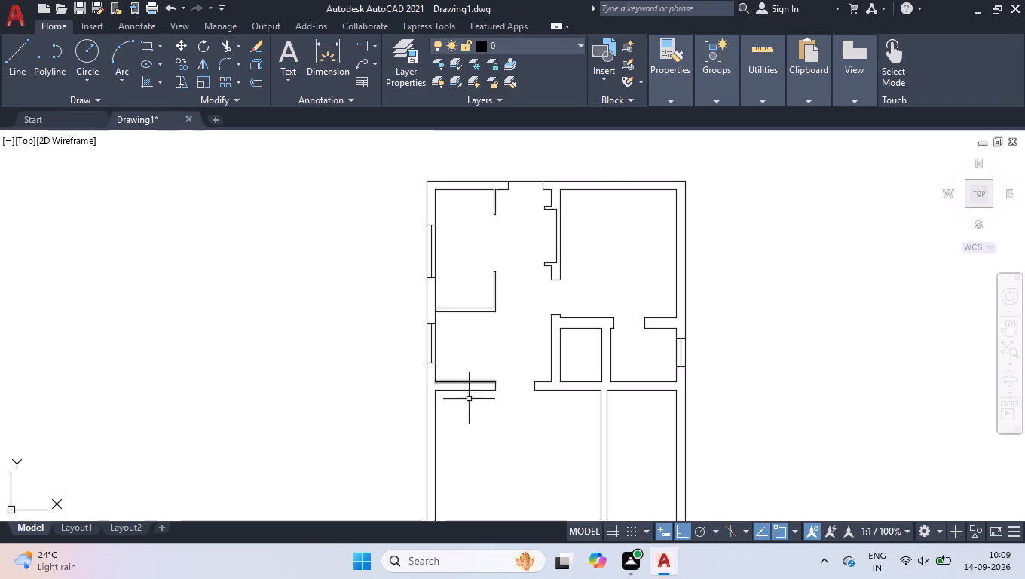
pyautogui.scroll(-2, 459, 303)
pyautogui.scroll(3, 460, 393)
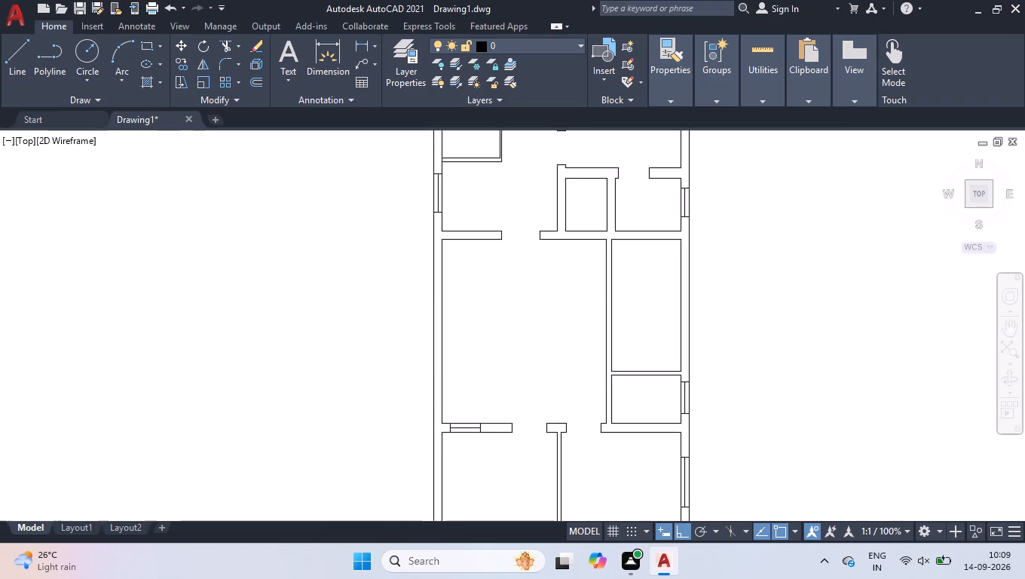
pyautogui.press('space')
pyautogui.click(439, 217)
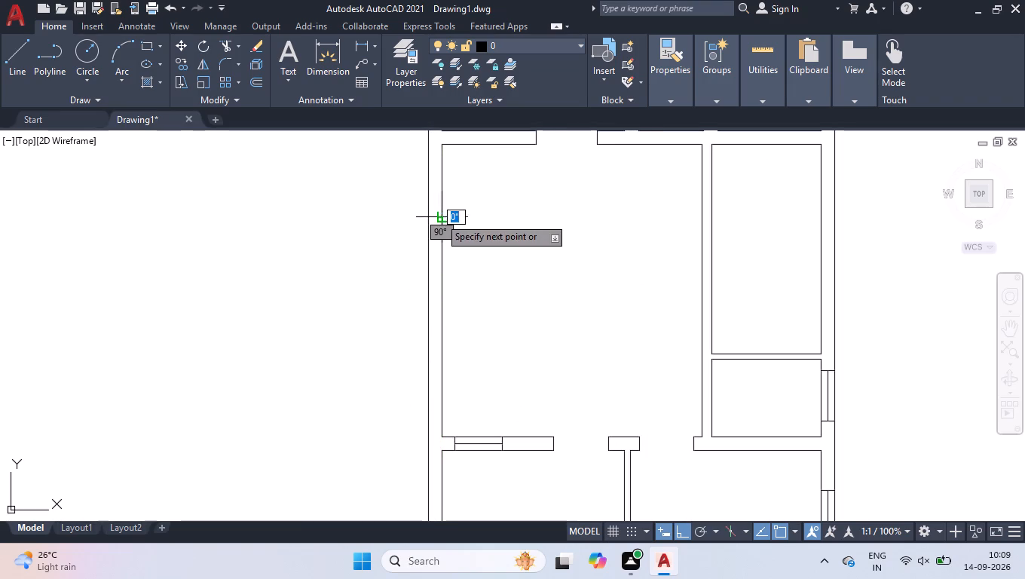
pyautogui.click(425, 218)
pyautogui.press('space')
pyautogui.press('space')
pyautogui.moveTo(430, 347); pyautogui.dragTo(442, 345)
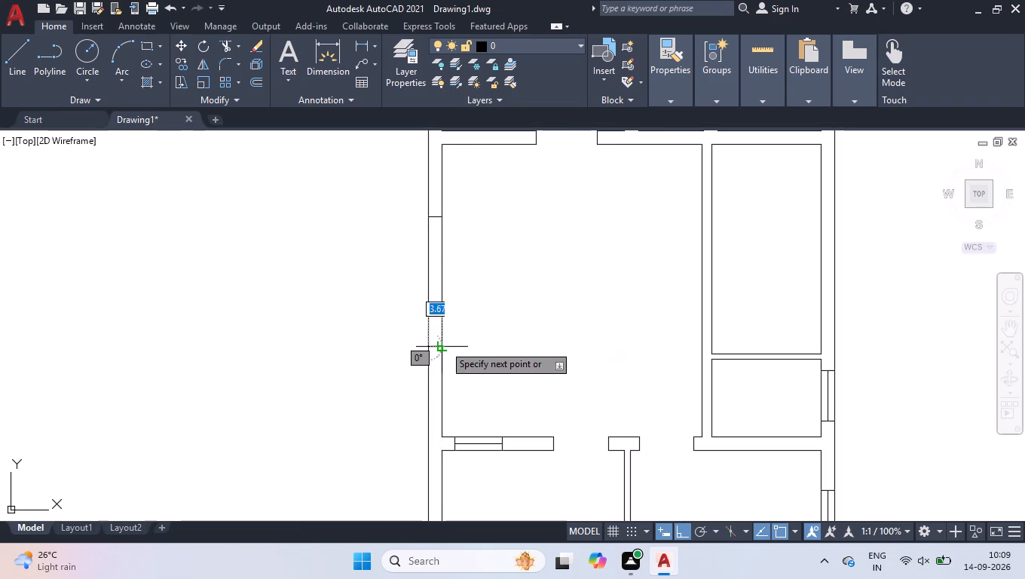
pyautogui.click(441, 345)
pyautogui.press('space')
# Draw a vertical centre line about 6'-10" long inside the middle room's window, ending at the lower jamb's midpoint.
pyautogui.scroll(1, 412, 231)
pyautogui.press('space')
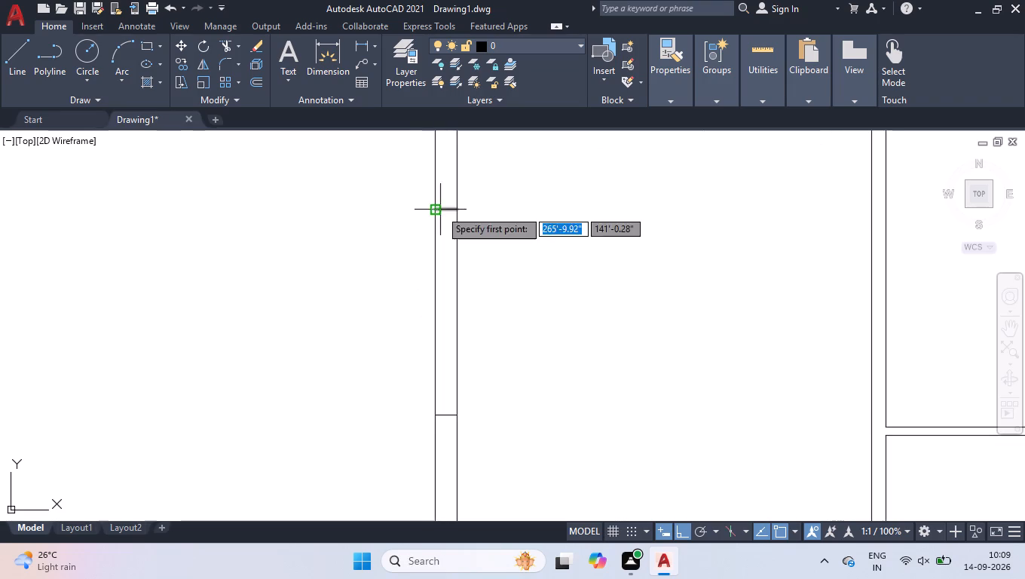
pyautogui.click(446, 213)
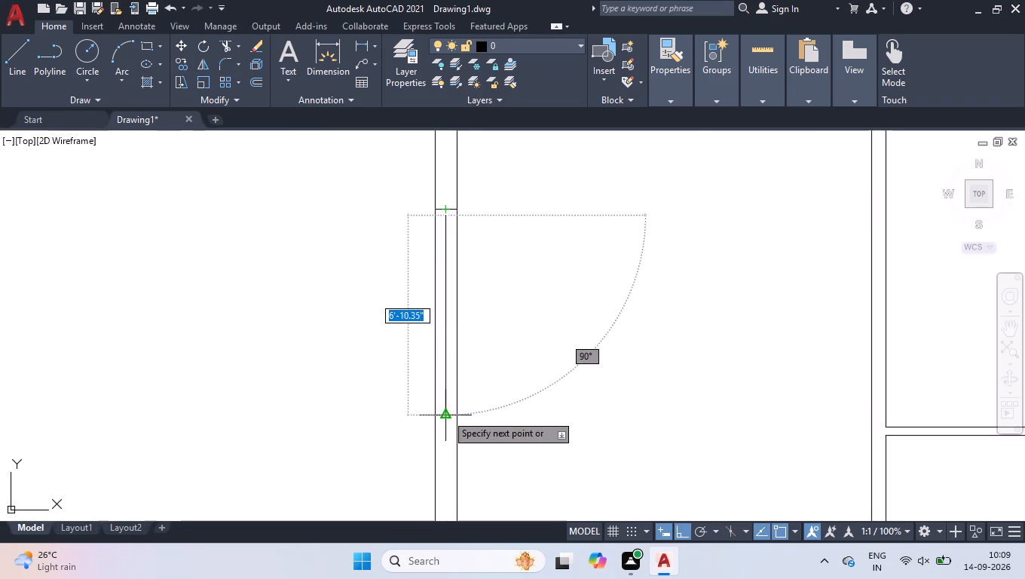
pyautogui.click(446, 415)
pyautogui.press('space')
# Stretch the upper end of the middle room window's centre line 2.6" up to the upper jamb's midpoint.
pyautogui.scroll(2, 439, 183)
pyautogui.click(440, 253)
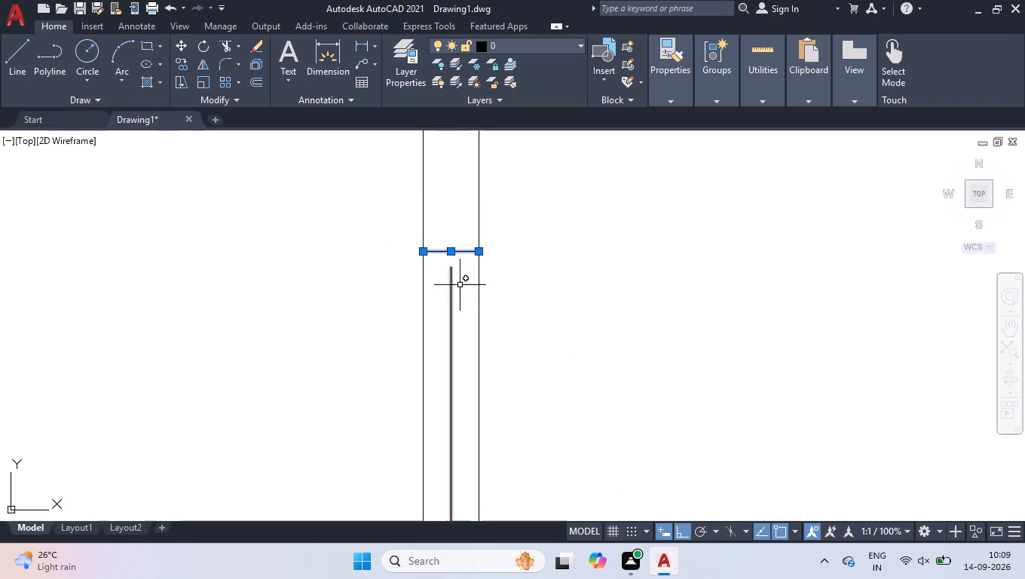
pyautogui.click(461, 293)
pyautogui.rightClick(460, 293)
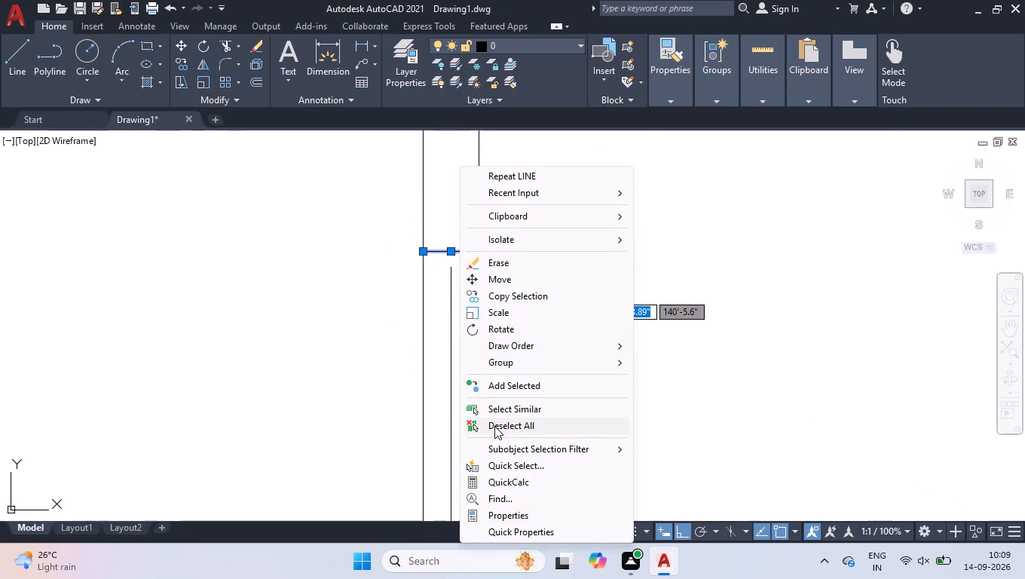
pyautogui.click(494, 426)
pyautogui.click(451, 306)
pyautogui.scroll(3, 451, 219)
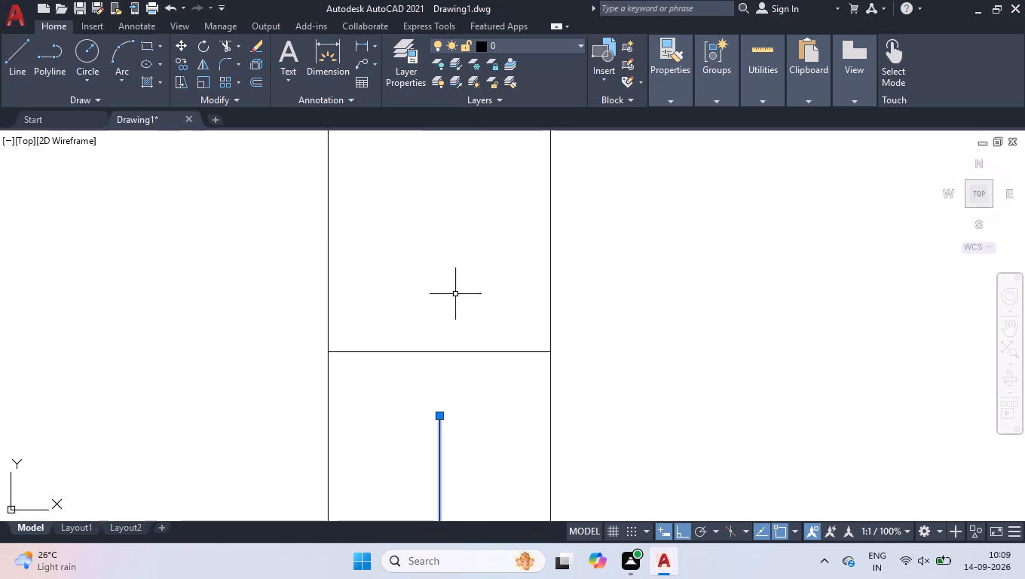
pyautogui.click(436, 417)
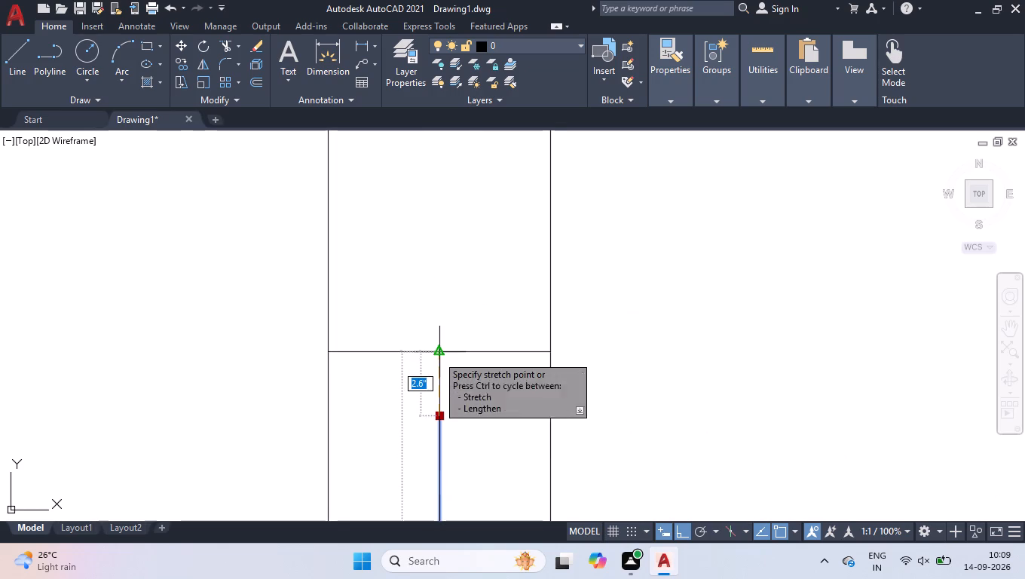
pyautogui.click(437, 354)
pyautogui.rightClick(439, 312)
pyautogui.click(487, 427)
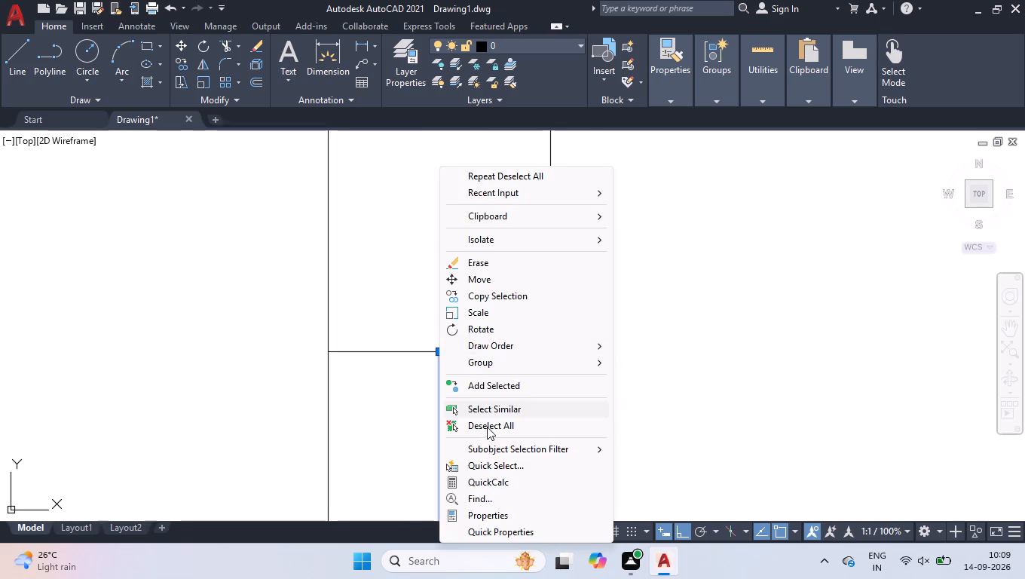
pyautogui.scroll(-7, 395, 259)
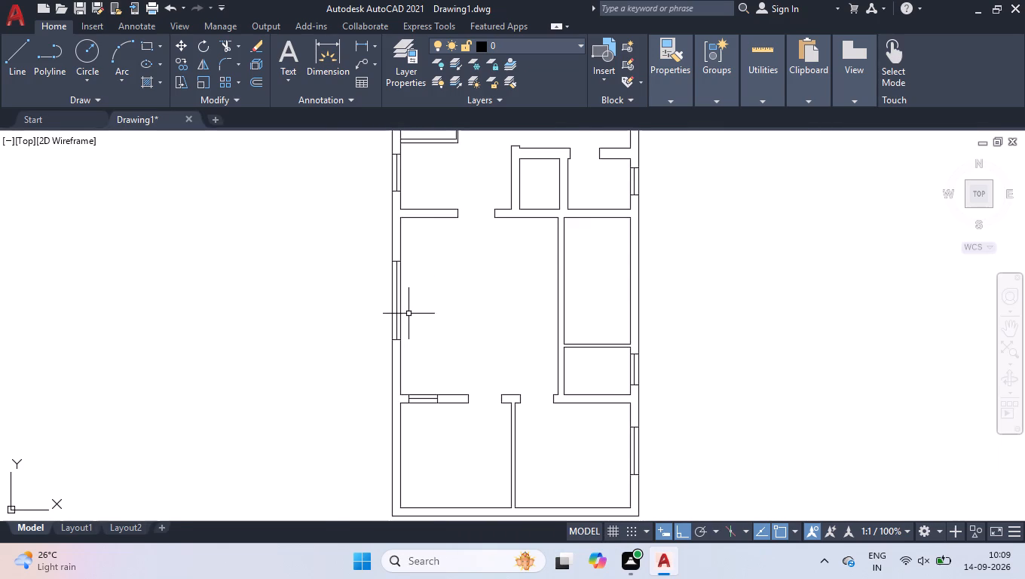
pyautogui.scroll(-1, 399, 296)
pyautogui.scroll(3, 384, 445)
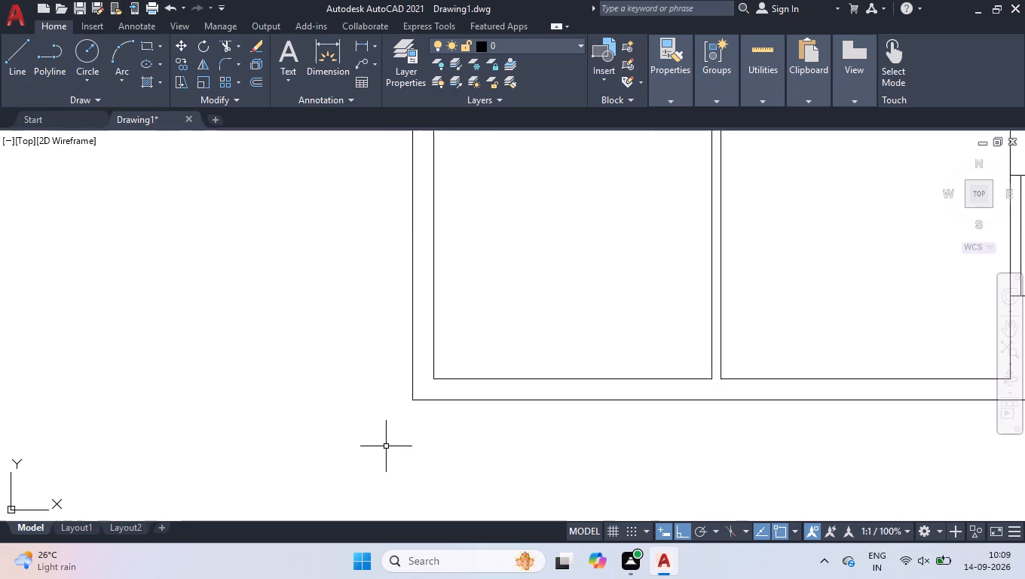
# Draw two window jamb lines across the 9" left outer wall of the plan's lower-left room.
pyautogui.scroll(-2, 398, 418)
pyautogui.scroll(2, 406, 365)
pyautogui.press('space')
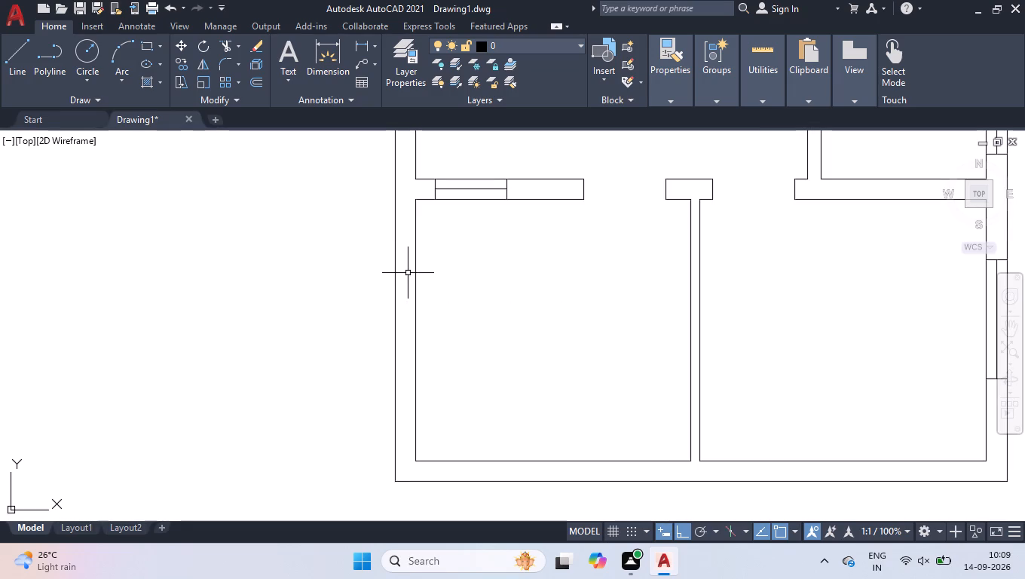
pyautogui.press('l')
pyautogui.press('Return')
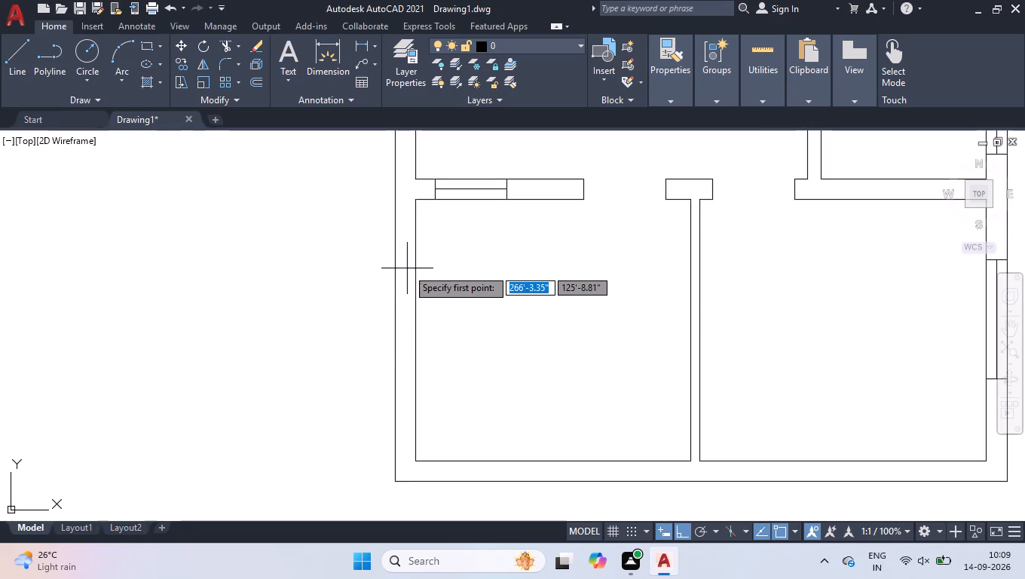
pyautogui.click(417, 259)
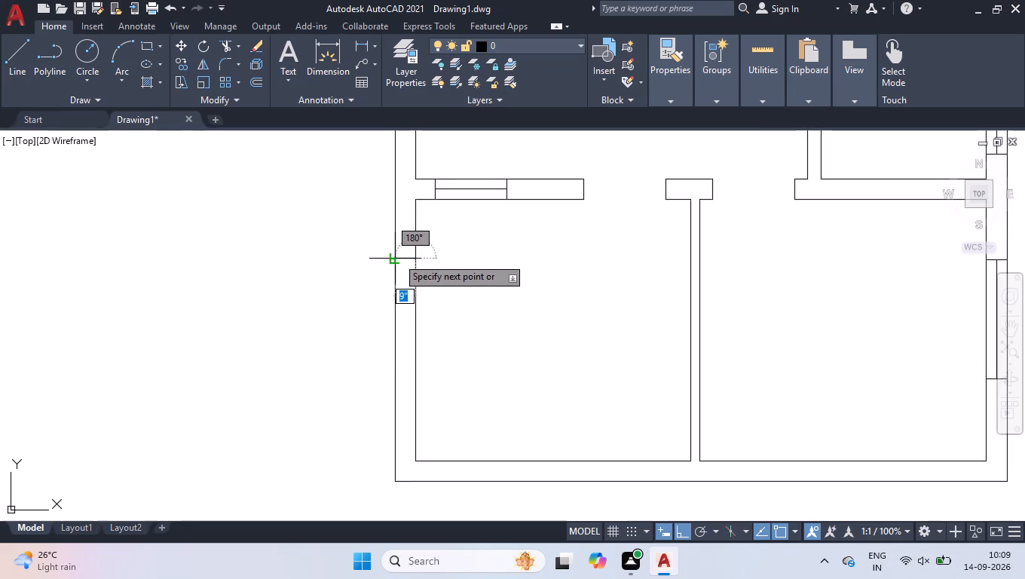
pyautogui.click(397, 257)
pyautogui.press('space')
pyautogui.press('space')
pyautogui.click(415, 377)
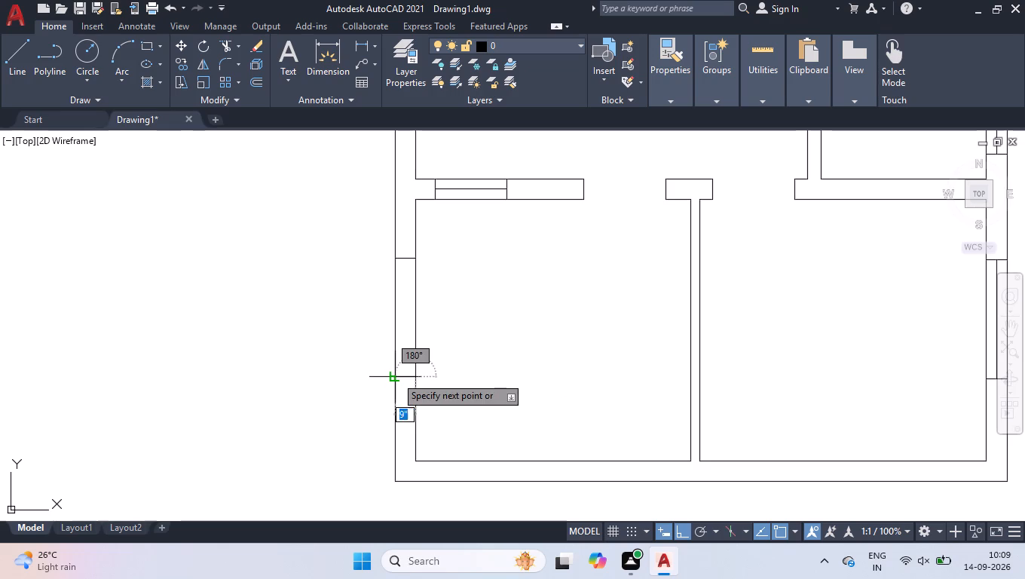
pyautogui.click(396, 375)
pyautogui.press('space')
# Draw the lower-left room window's centre line, about 4'-3.5" long, from the lower jamb's midpoint to the upper jamb's midpoint.
pyautogui.scroll(2, 378, 290)
pyautogui.press('space')
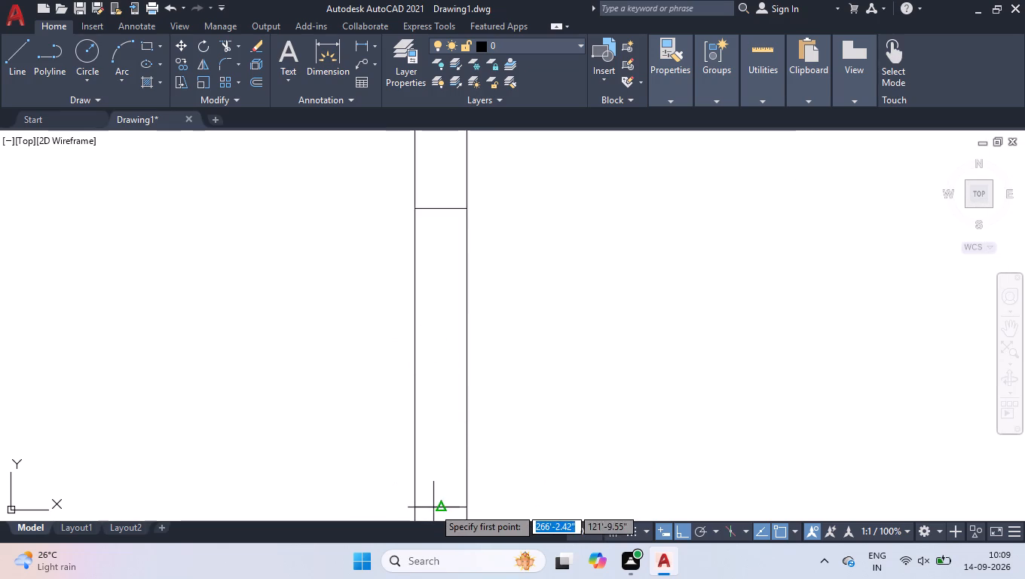
pyautogui.click(439, 507)
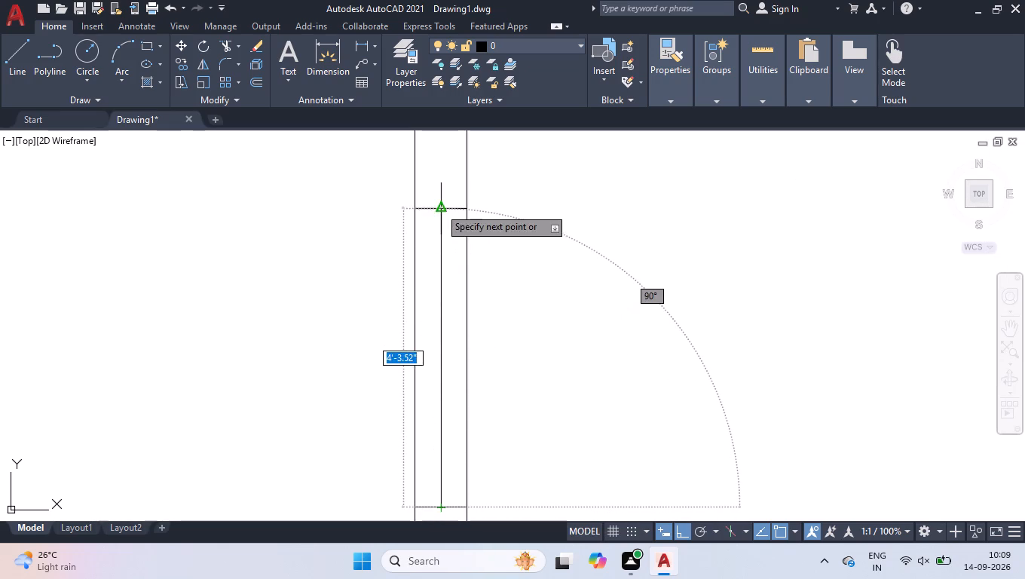
pyautogui.click(441, 206)
pyautogui.press('space')
# Draw two window jamb lines across the 9" bottom outer wall of the lower-right room.
pyautogui.scroll(-2, 342, 214)
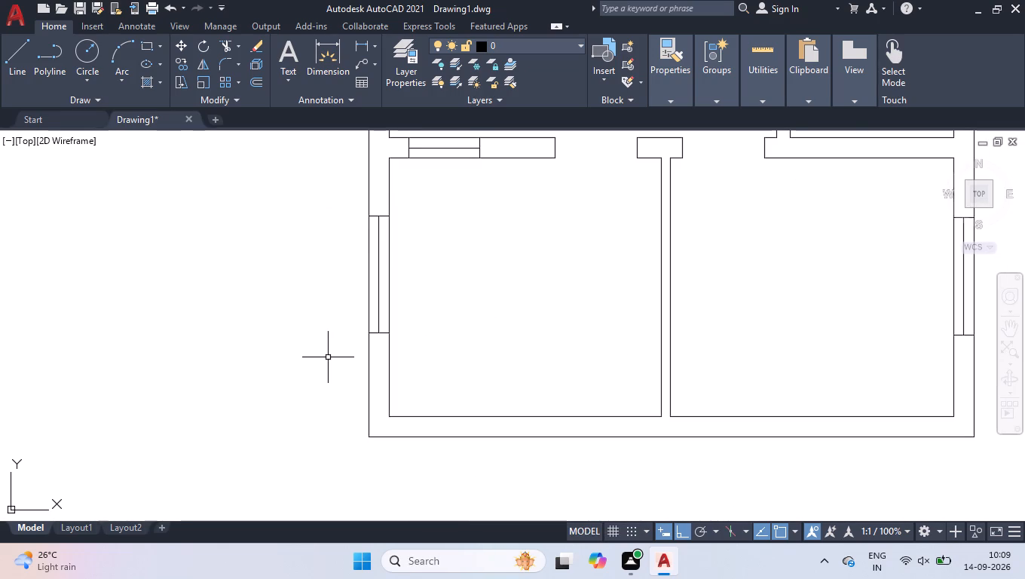
pyautogui.scroll(-1, 328, 357)
pyautogui.scroll(2, 654, 370)
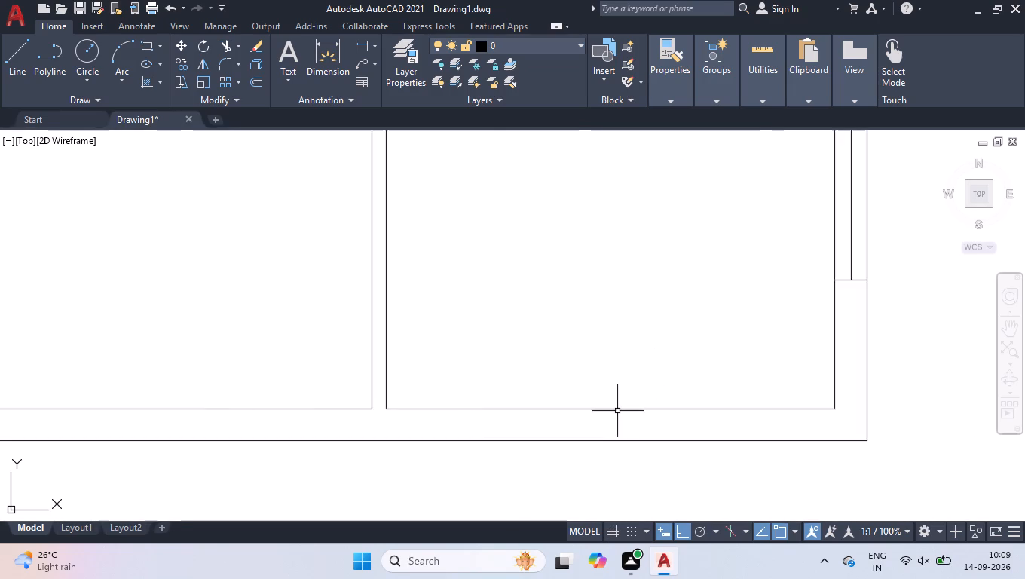
pyautogui.press('space')
pyautogui.click(512, 412)
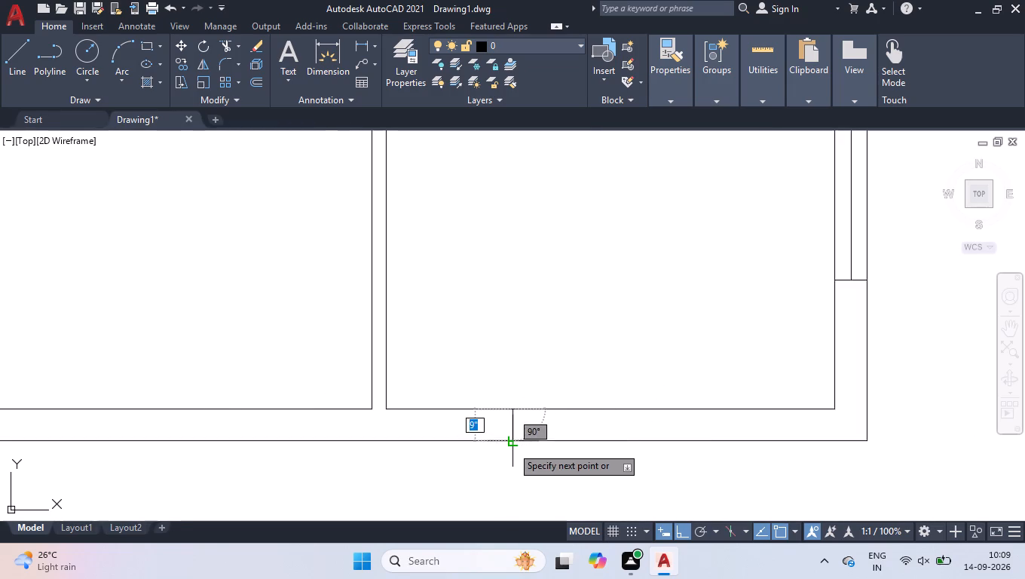
pyautogui.click(510, 446)
pyautogui.press('space')
pyautogui.press('space')
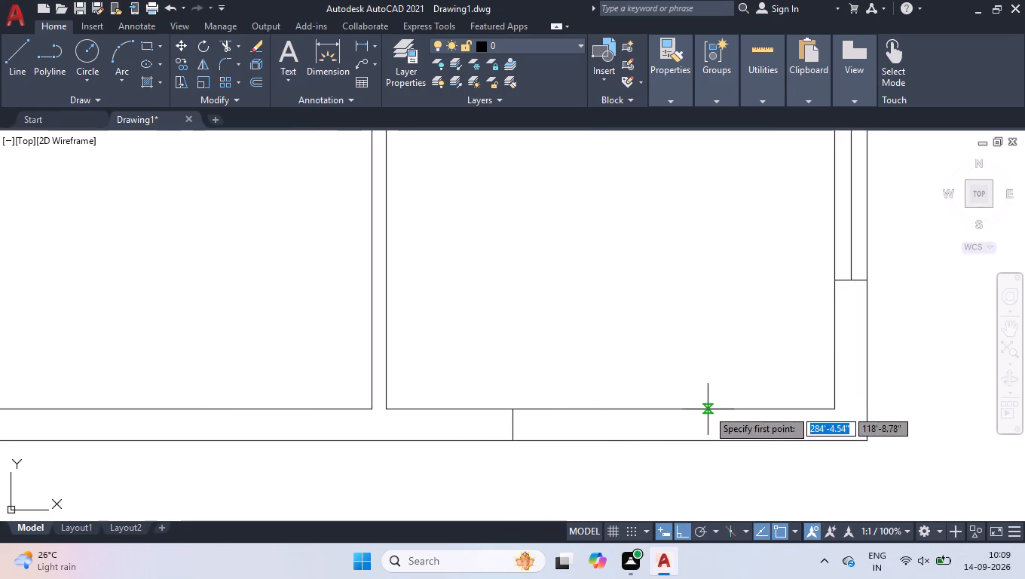
pyautogui.click(708, 409)
pyautogui.click(708, 441)
pyautogui.press('space')
# Draw the bottom-wall window's horizontal centre line from the left jamb's midpoint to the right jamb's midpoint.
pyautogui.scroll(1, 591, 390)
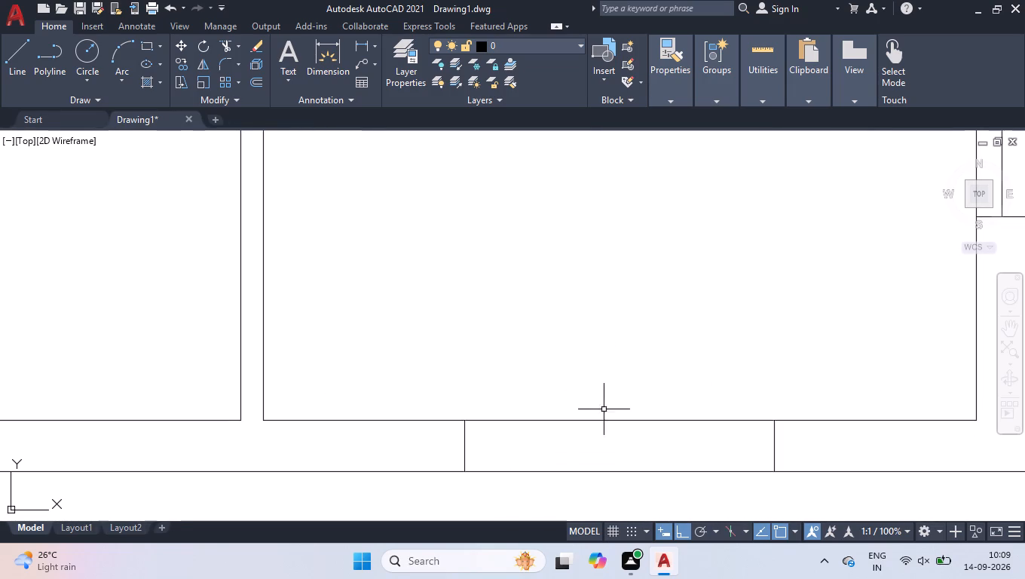
pyautogui.press('space')
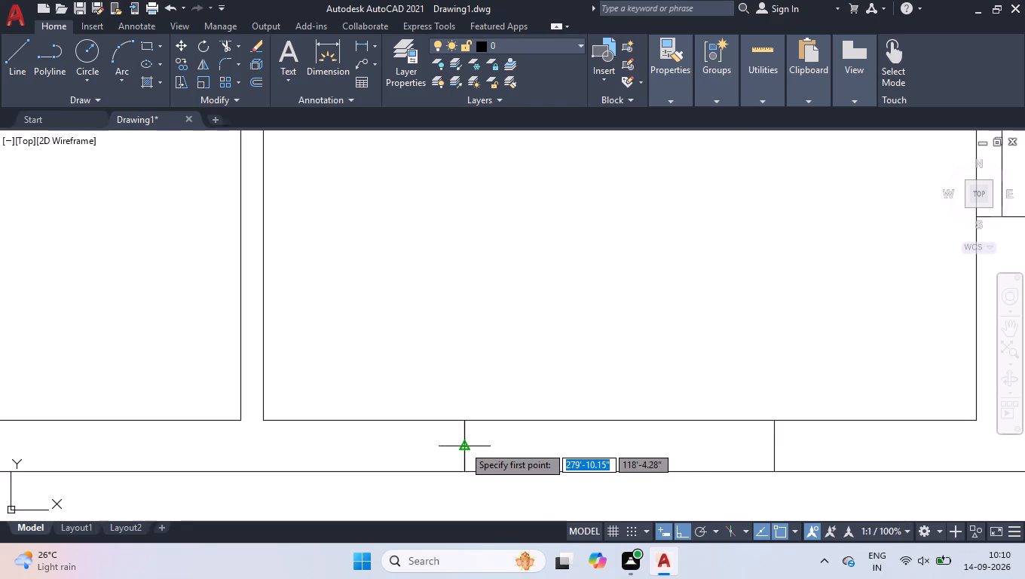
pyautogui.click(464, 446)
pyautogui.click(775, 447)
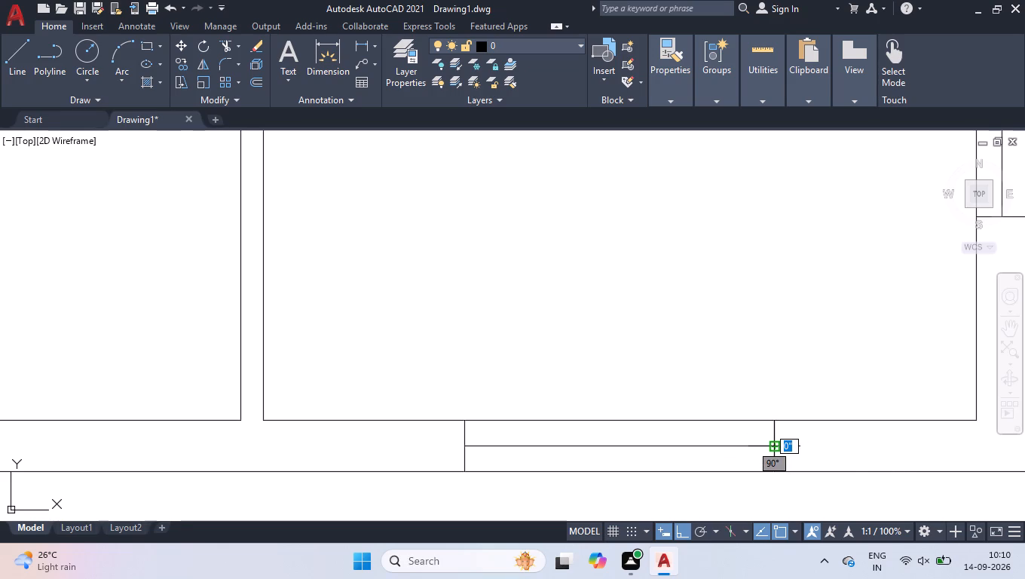
pyautogui.press('space')
# Draw two window jamb lines across the 9" top outer wall of the upper-right room, near the room's left side.
pyautogui.scroll(-4, 644, 401)
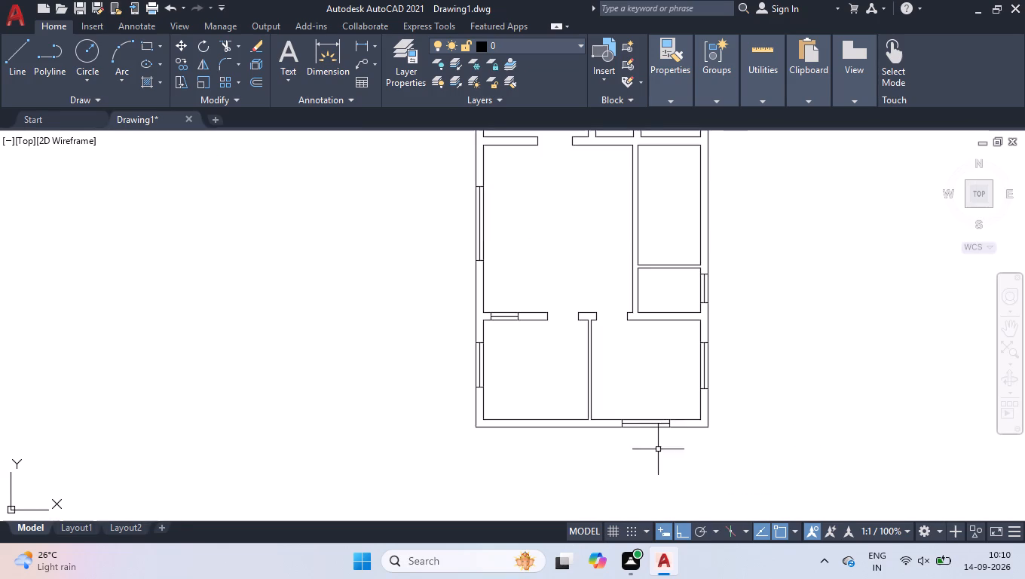
pyautogui.hscroll(-1, 659, 452)
pyautogui.scroll(-1, 659, 452)
pyautogui.hscroll(-1, 659, 452)
pyautogui.hscroll(1, 649, 375)
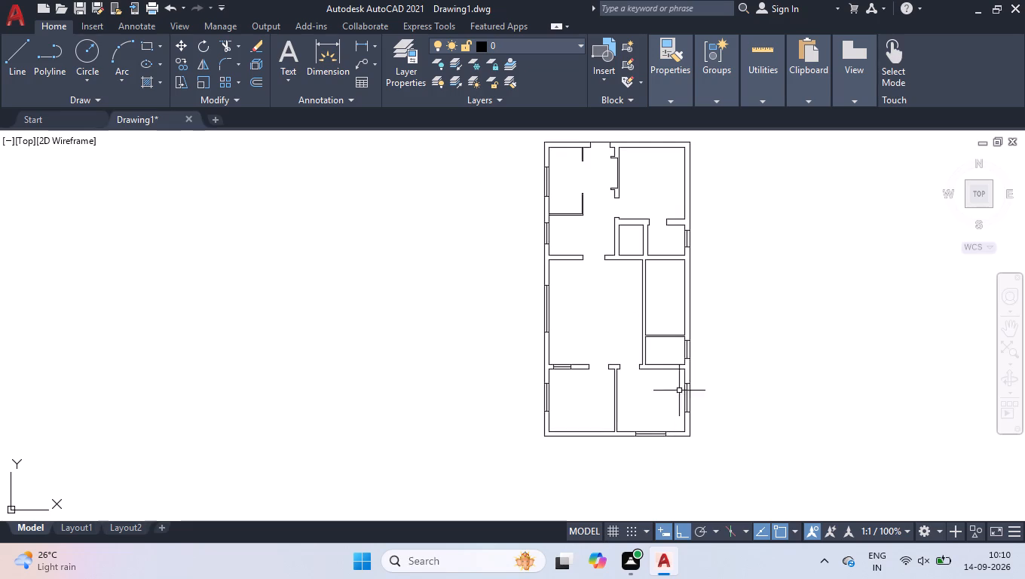
pyautogui.click(984, 201)
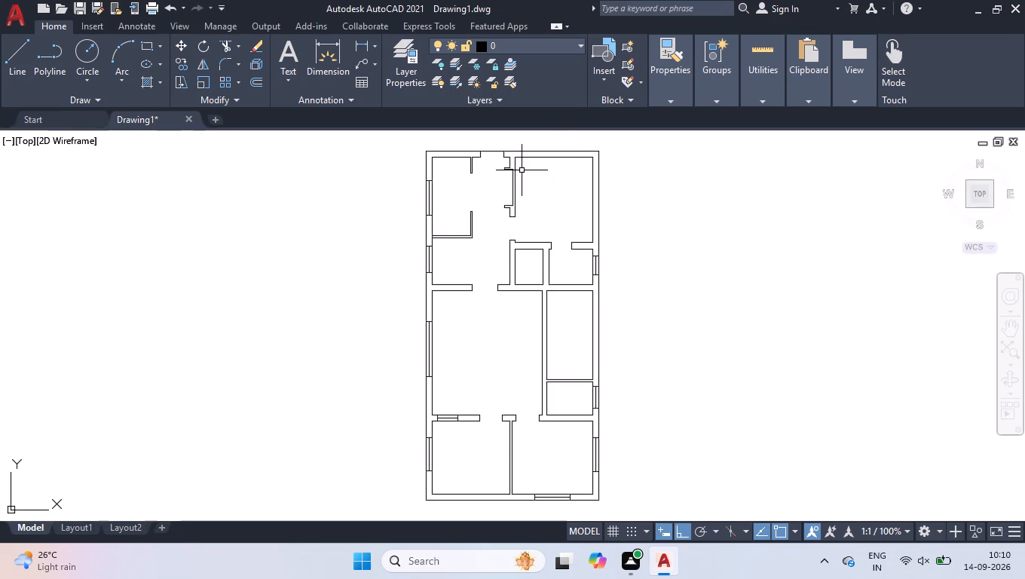
pyautogui.scroll(1, 533, 148)
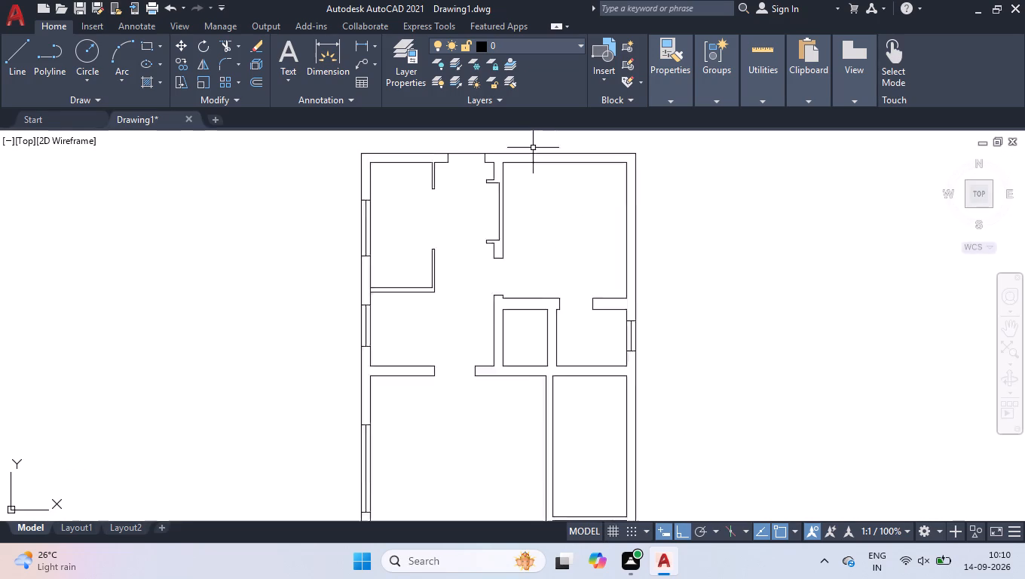
pyautogui.scroll(4, 533, 148)
pyautogui.press('space')
pyautogui.click(366, 247)
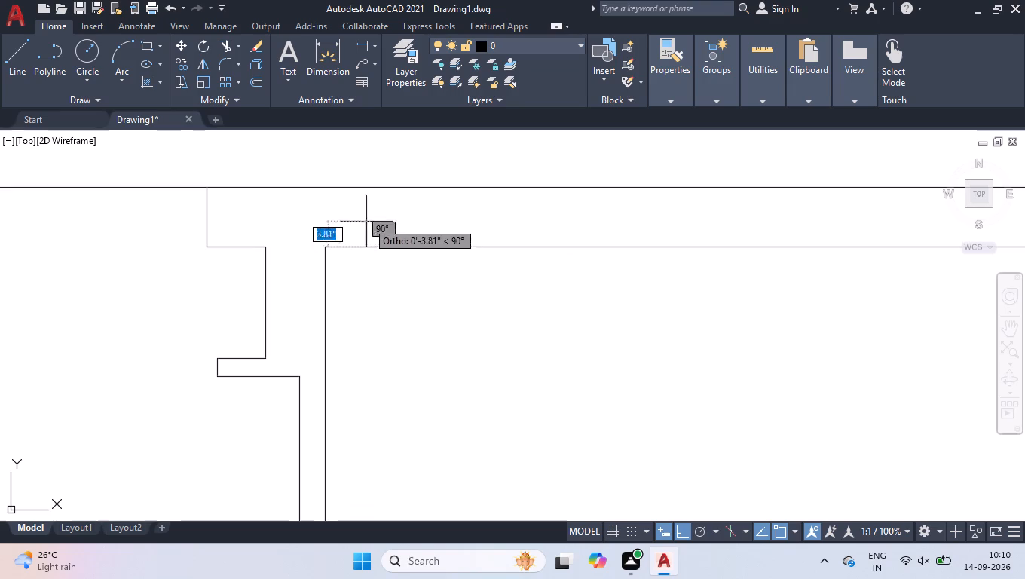
pyautogui.click(366, 191)
pyautogui.press('space')
pyautogui.press('space')
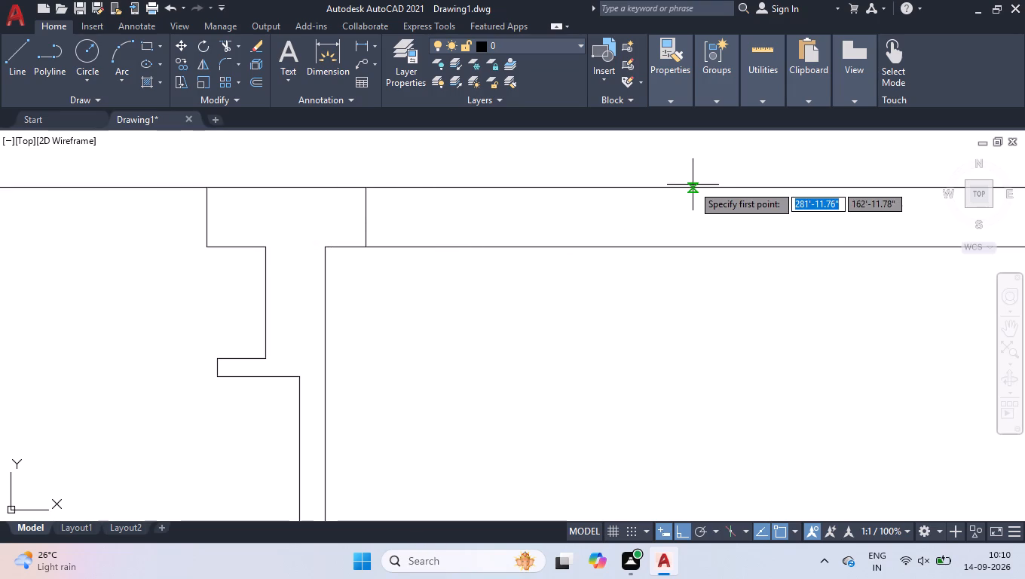
pyautogui.click(698, 185)
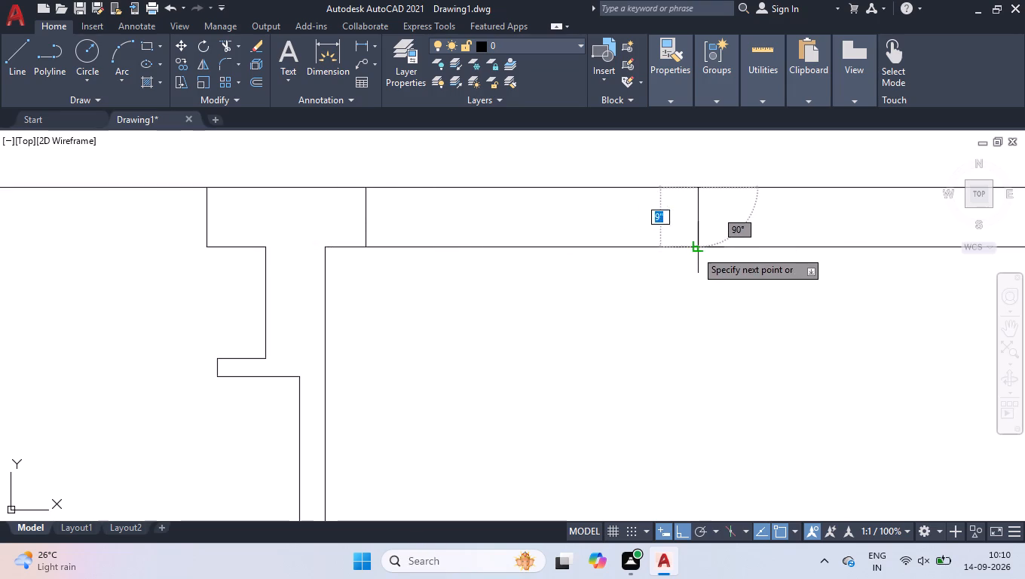
pyautogui.click(697, 250)
pyautogui.press('space')
# Draw the top-wall window's horizontal centre line from the left jamb's midpoint to the right jamb's midpoint.
pyautogui.scroll(1, 671, 229)
pyautogui.press('space')
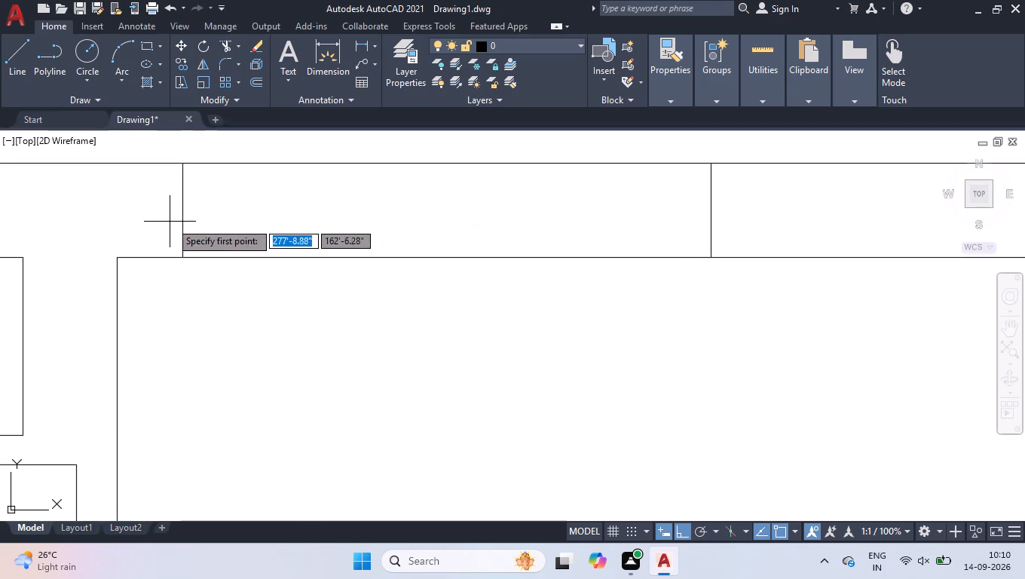
pyautogui.click(186, 212)
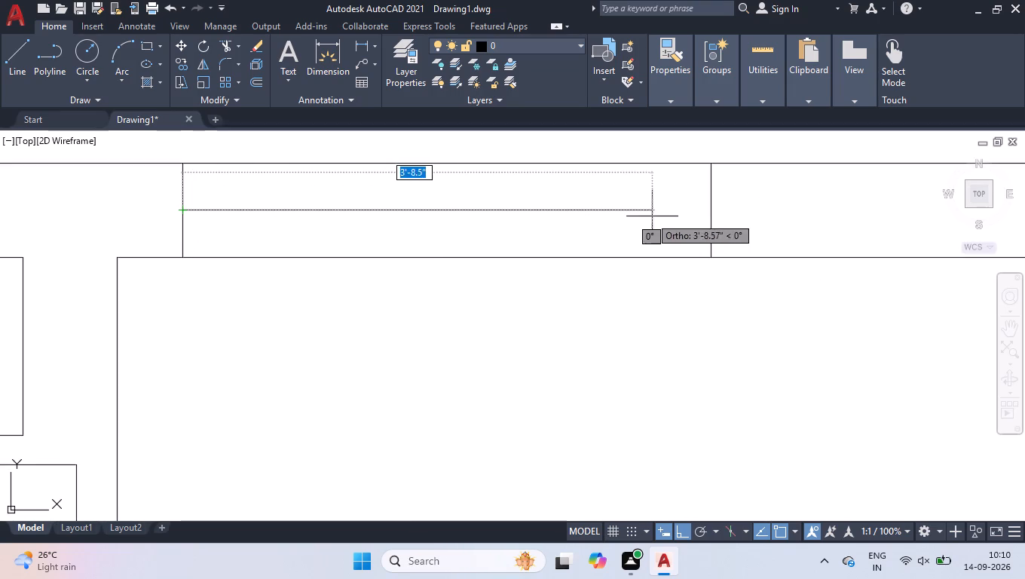
pyautogui.click(705, 207)
pyautogui.press('space')
# Draw two window jamb lines across the right outer wall of the upper-right room, in the wall's lower part.
pyautogui.scroll(-2, 509, 198)
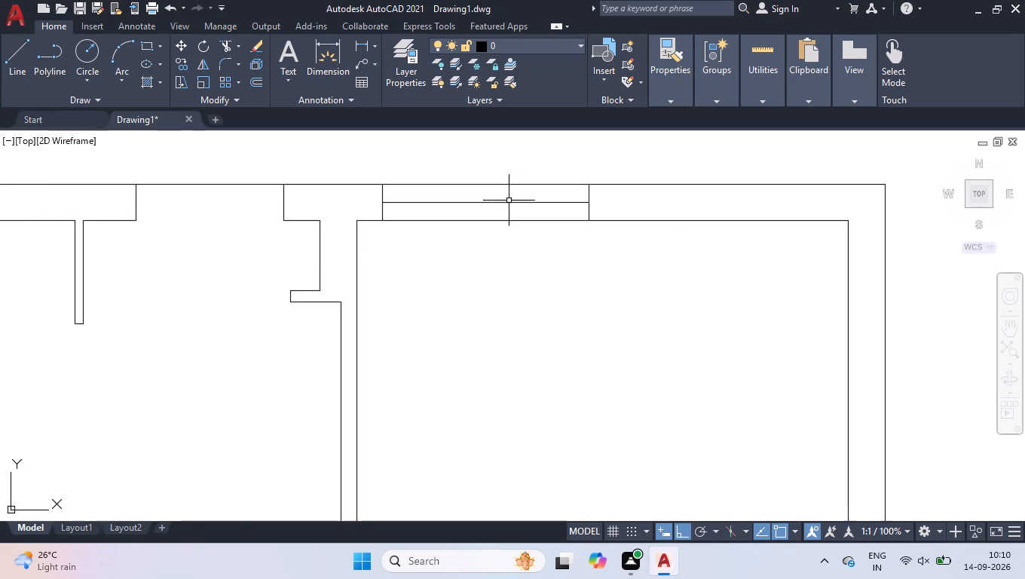
pyautogui.scroll(-1, 518, 215)
pyautogui.scroll(-3, 644, 257)
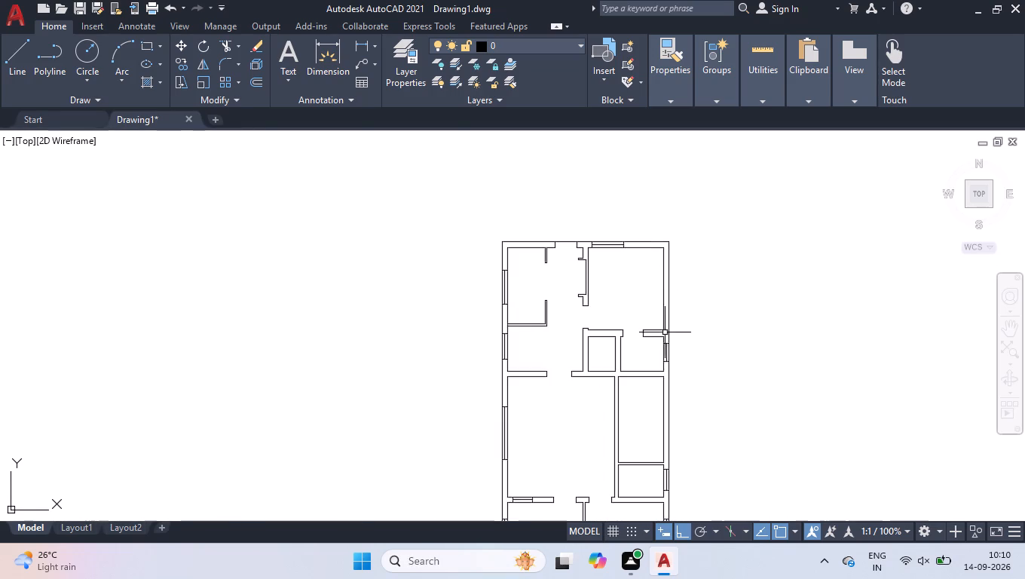
pyautogui.scroll(4, 665, 333)
pyautogui.scroll(-3, 653, 293)
pyautogui.scroll(3, 647, 268)
pyautogui.press('space')
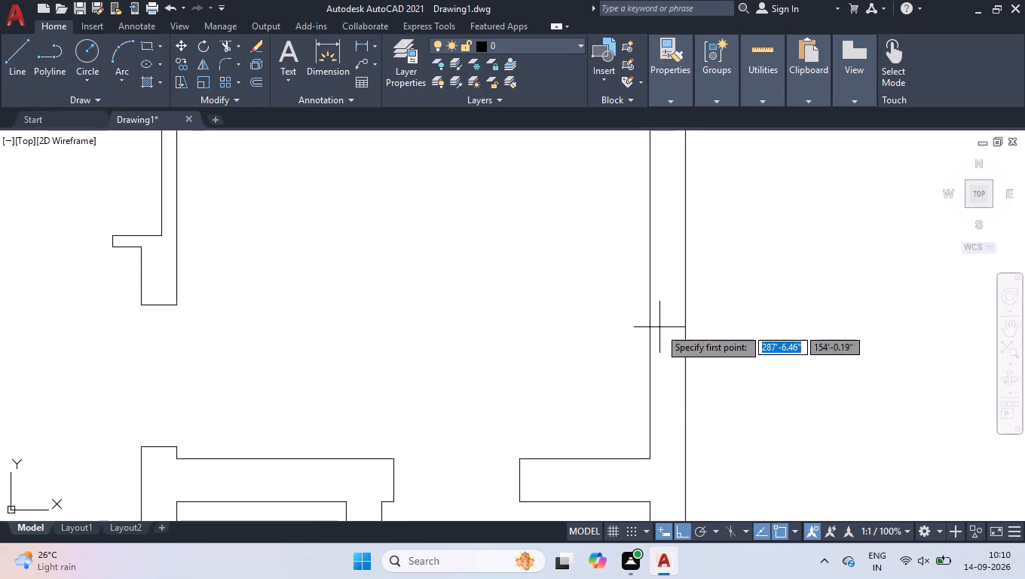
pyautogui.click(656, 376)
pyautogui.click(688, 375)
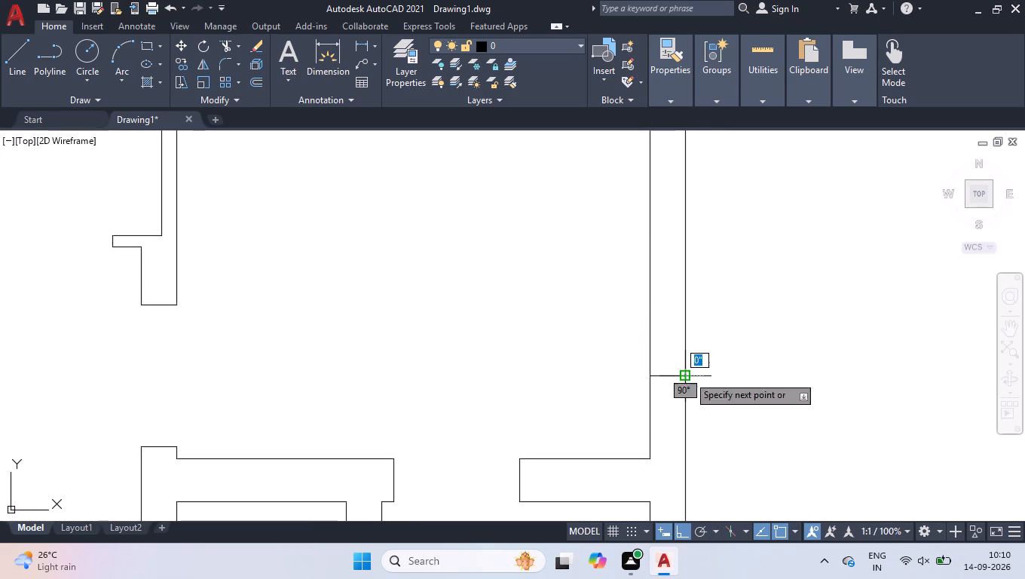
pyautogui.press('space')
pyautogui.press('space')
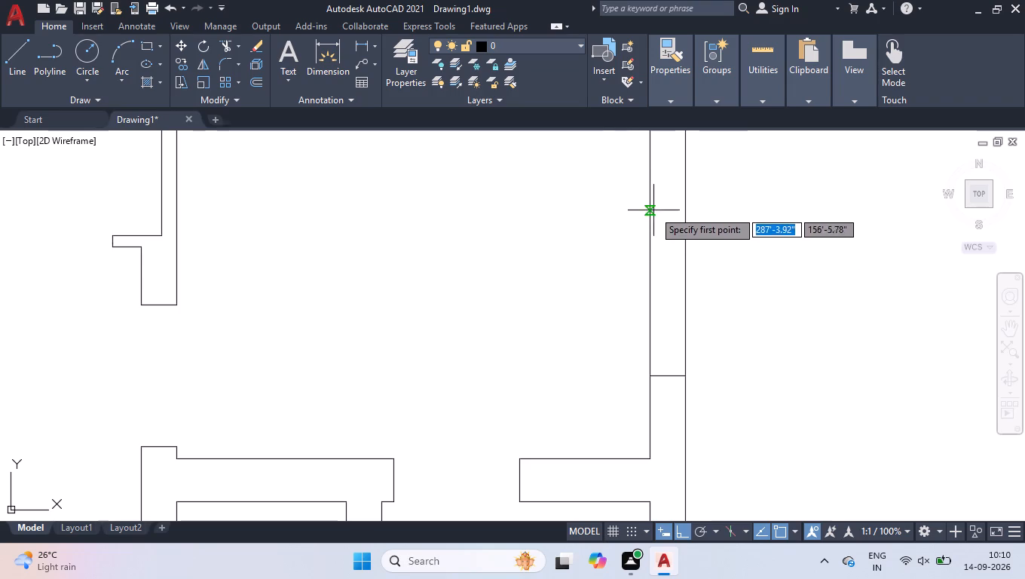
pyautogui.click(653, 210)
pyautogui.click(688, 212)
pyautogui.press('space')
# Draw the vertical centre line of the upper-right room's right-wall window from the upper jamb's midpoint to the lower jamb's midpoint.
pyautogui.press('space')
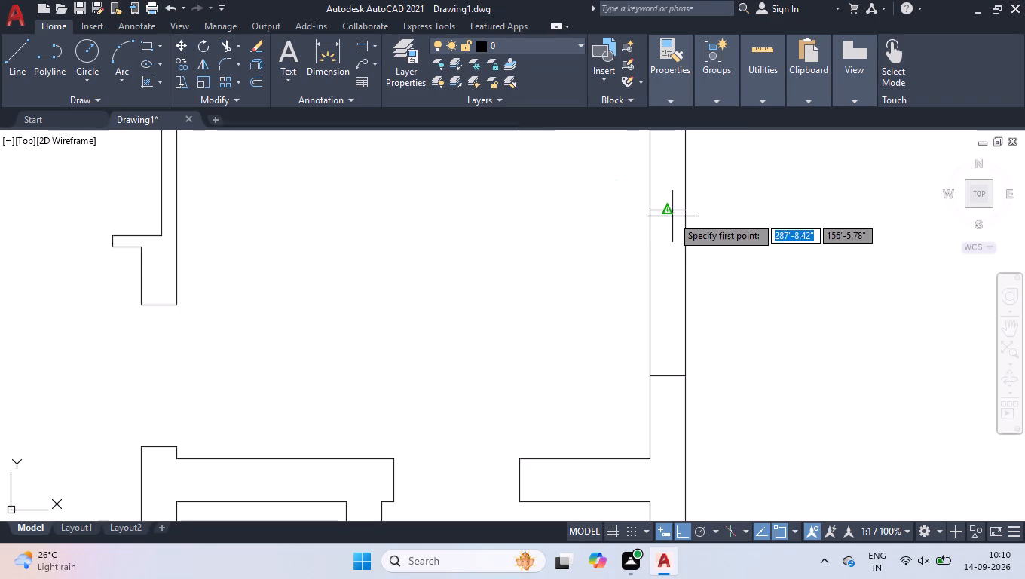
pyautogui.click(668, 208)
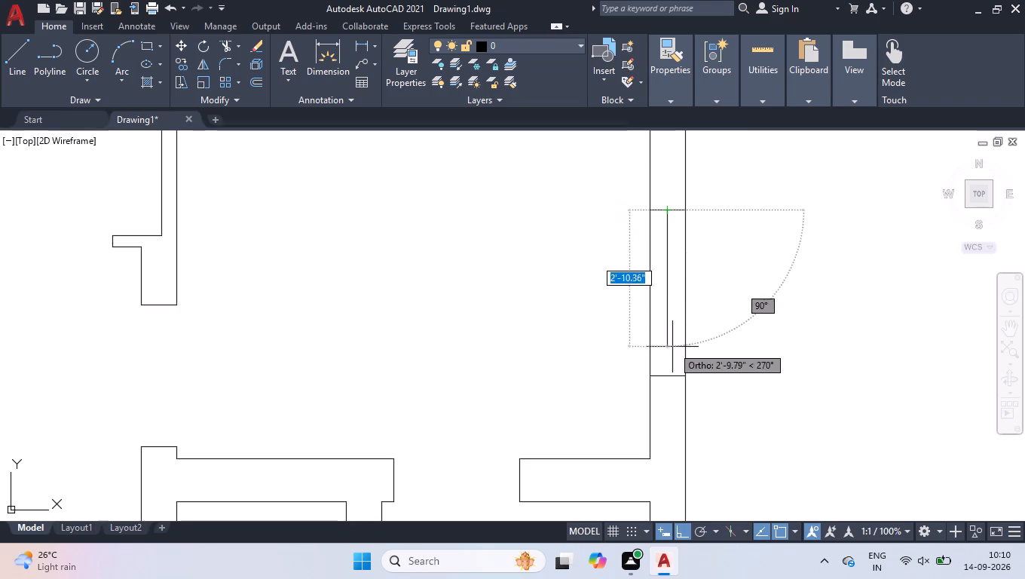
pyautogui.click(663, 375)
pyautogui.press('space')
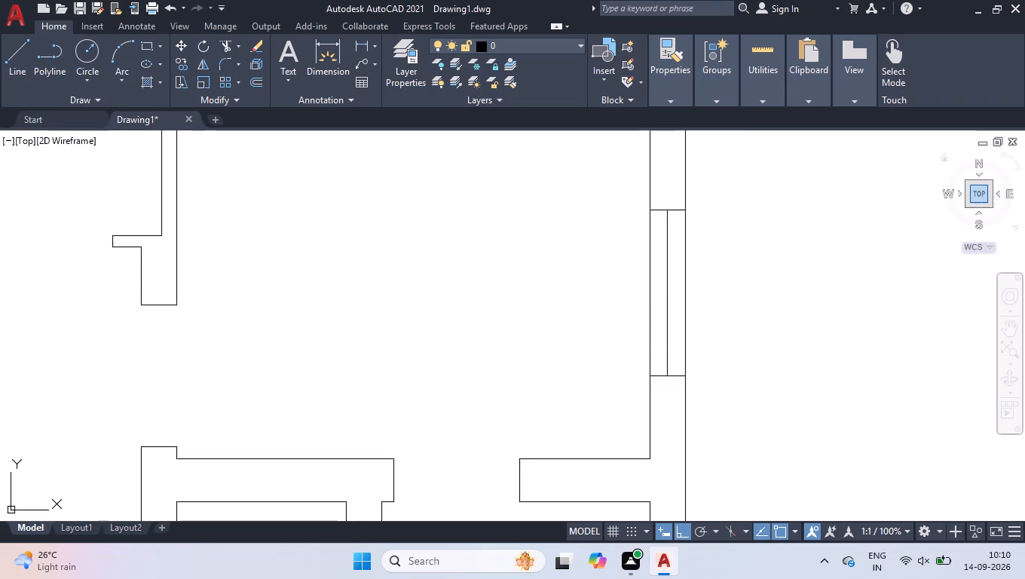
# Draw two jamb lines across the left wall of the small enclosed room above the large middle room.
pyautogui.click(981, 194)
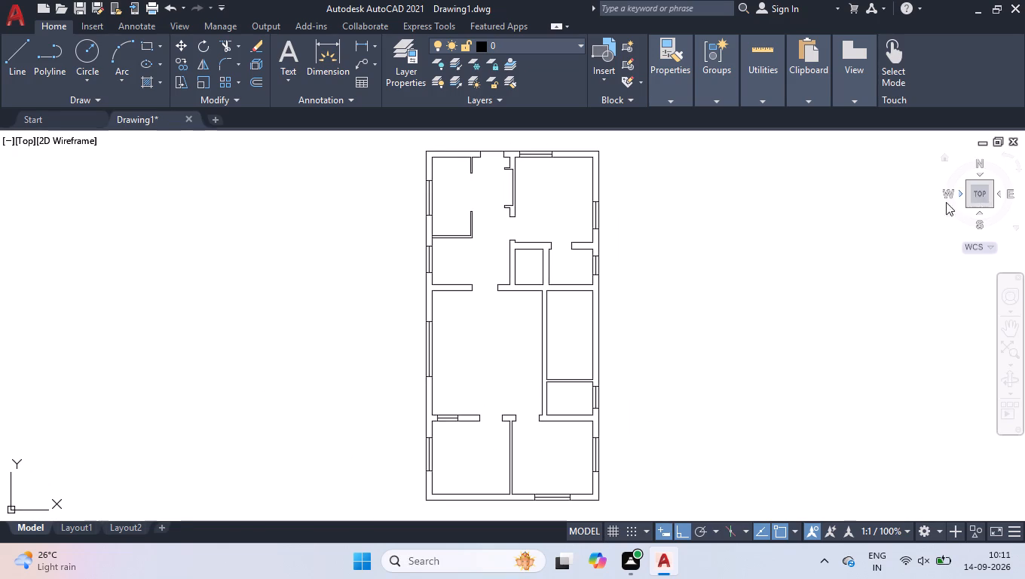
pyautogui.scroll(3, 522, 253)
pyautogui.press('space')
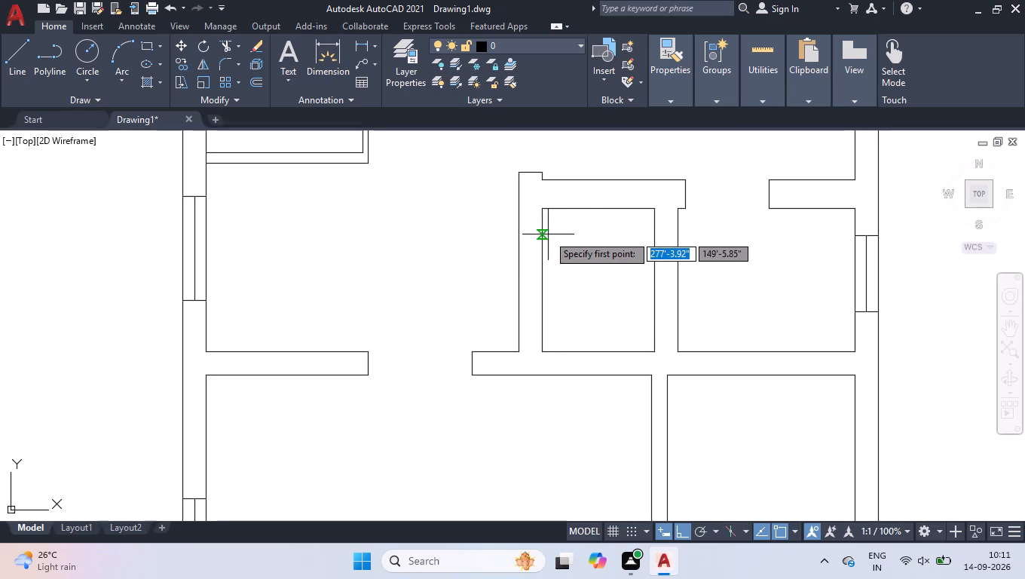
pyautogui.click(541, 232)
pyautogui.click(522, 234)
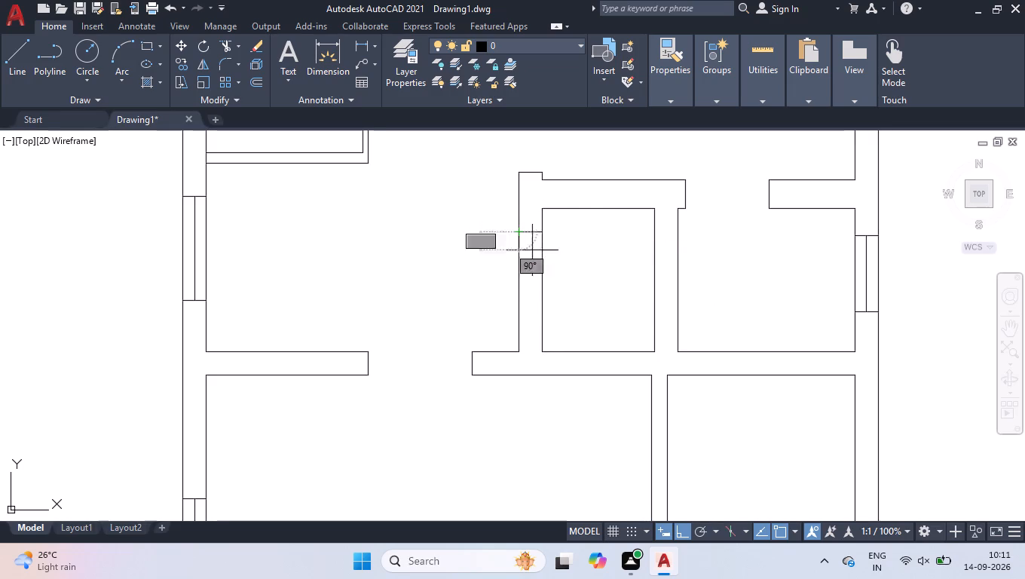
pyautogui.press('space')
pyautogui.press('space')
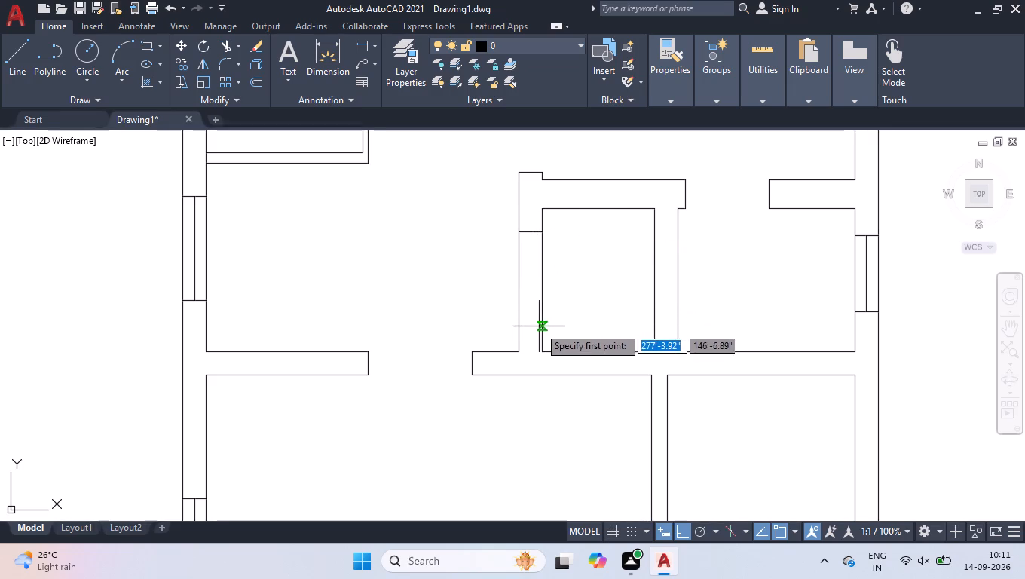
pyautogui.click(544, 329)
pyautogui.click(522, 326)
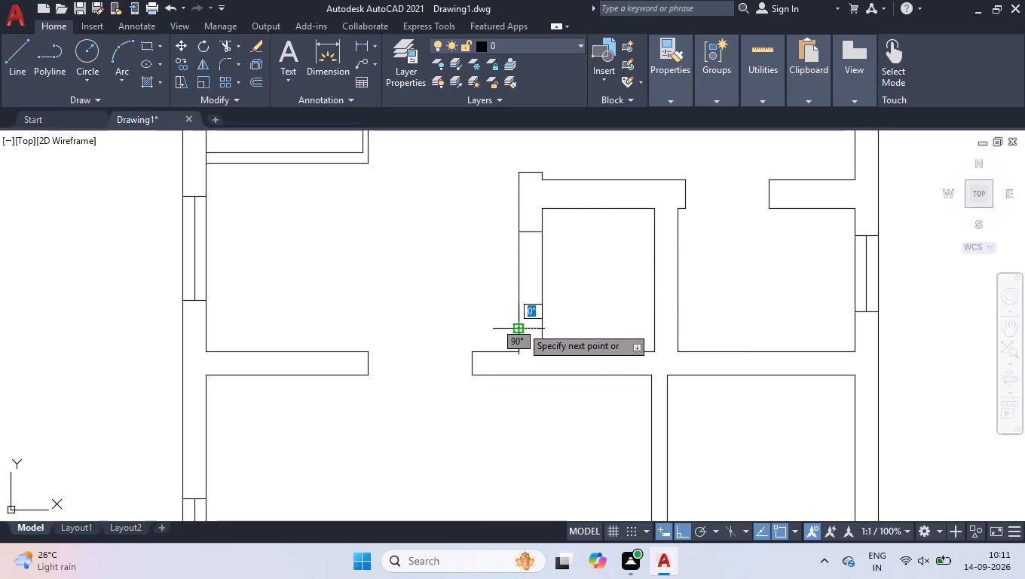
# Trim both wall faces between the two jamb lines to open a doorway in the small enclosed room's left wall.
pyautogui.press('space')
pyautogui.write('tr')
pyautogui.press('space')
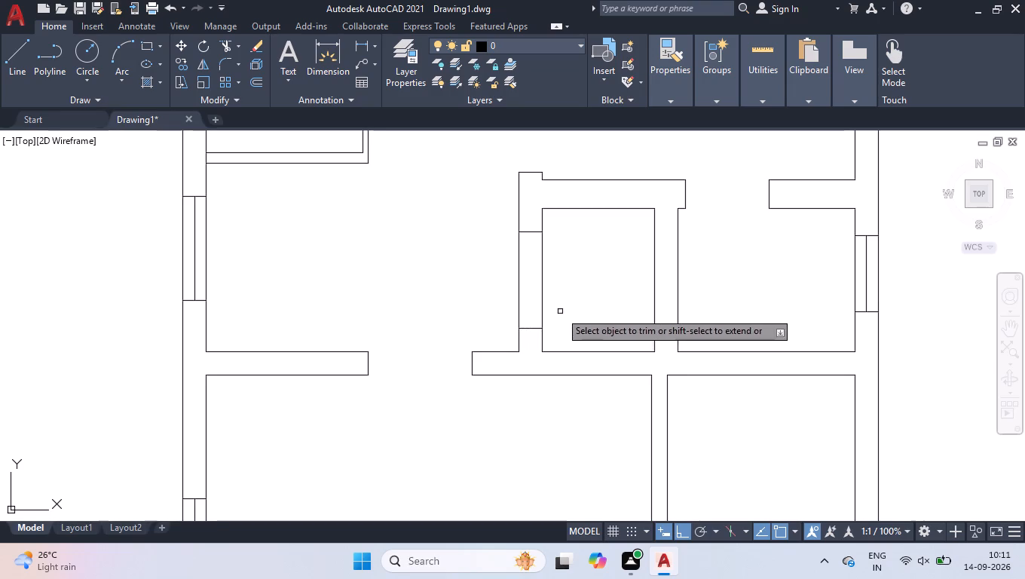
pyautogui.moveTo(564, 300); pyautogui.dragTo(549, 300)
pyautogui.click(476, 288)
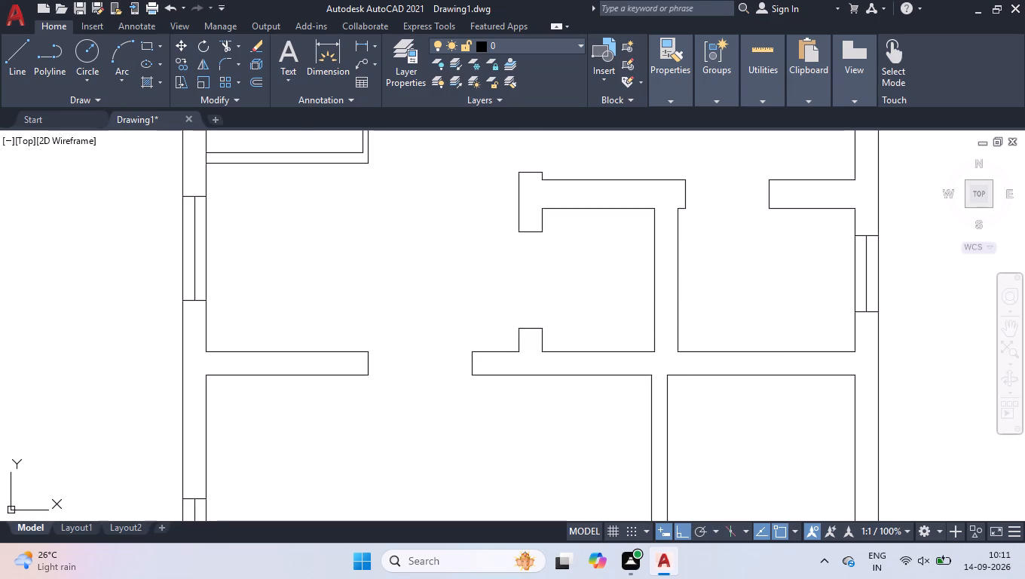
pyautogui.press('space')
# Offset the upper face of the lower partition in the tall right-hand room 6' upward.
pyautogui.scroll(-1, 478, 294)
pyautogui.scroll(-1, 719, 277)
pyautogui.scroll(-1, 312, 245)
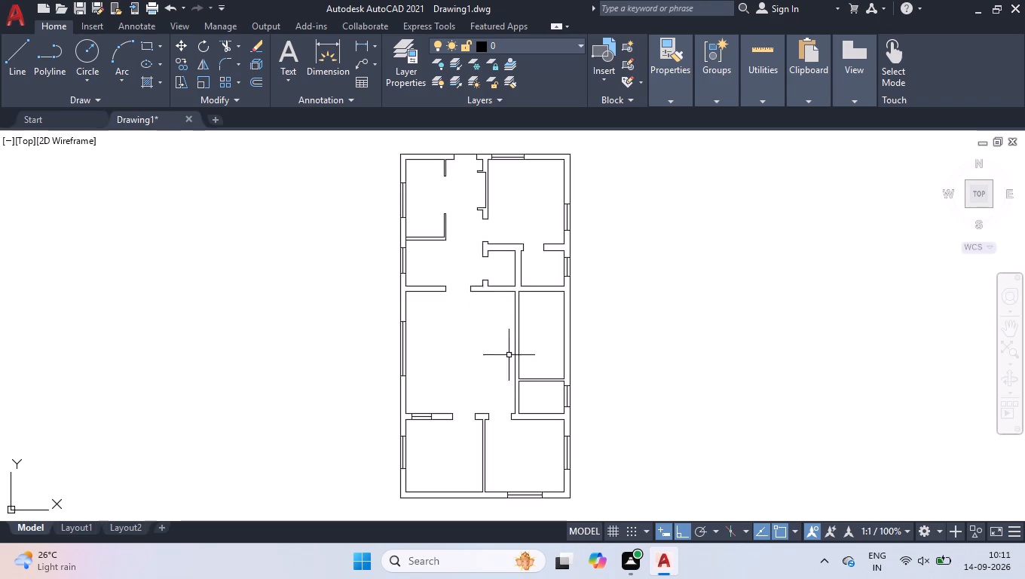
pyautogui.scroll(1, 512, 372)
pyautogui.write('off')
pyautogui.press('Return')
pyautogui.write("6'")
pyautogui.press('Return')
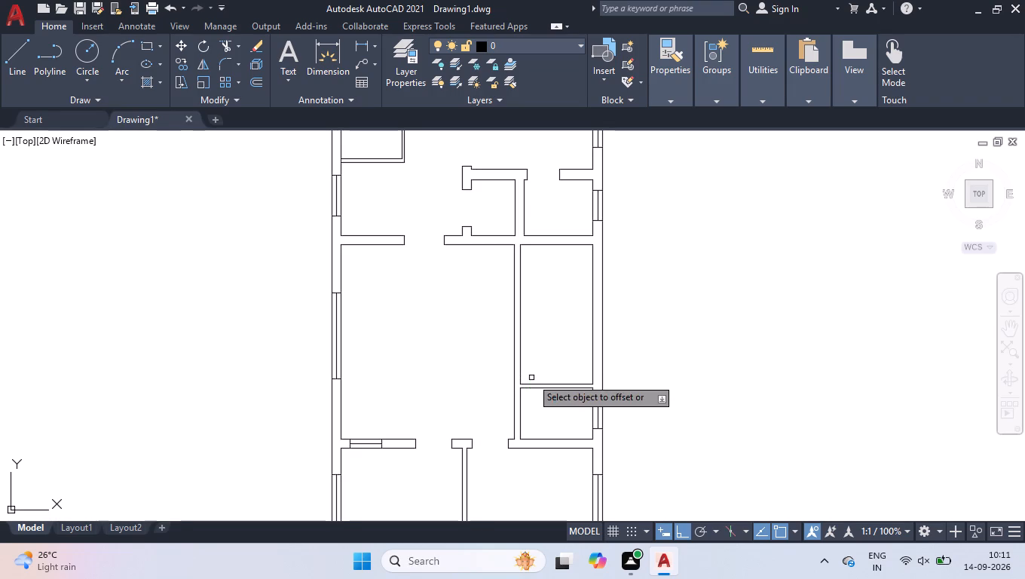
pyautogui.click(538, 385)
pyautogui.click(543, 357)
pyautogui.press('space')
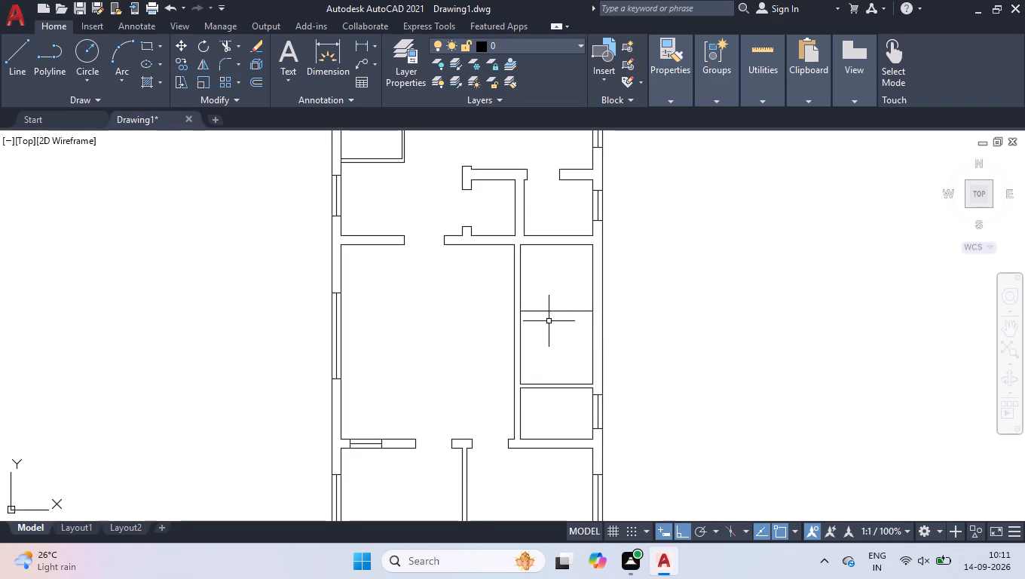
# Stretch the new horizontal line's left end across the partition to its outer face, leaving nothing selected.
pyautogui.moveTo(549, 321); pyautogui.dragTo(549, 299)
pyautogui.click(546, 280)
pyautogui.scroll(5, 535, 314)
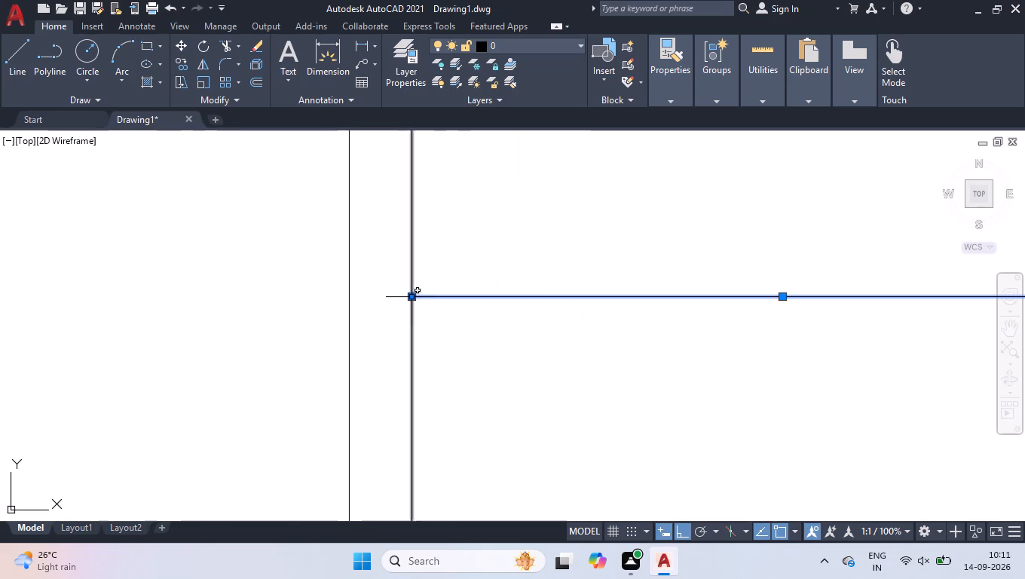
pyautogui.click(408, 298)
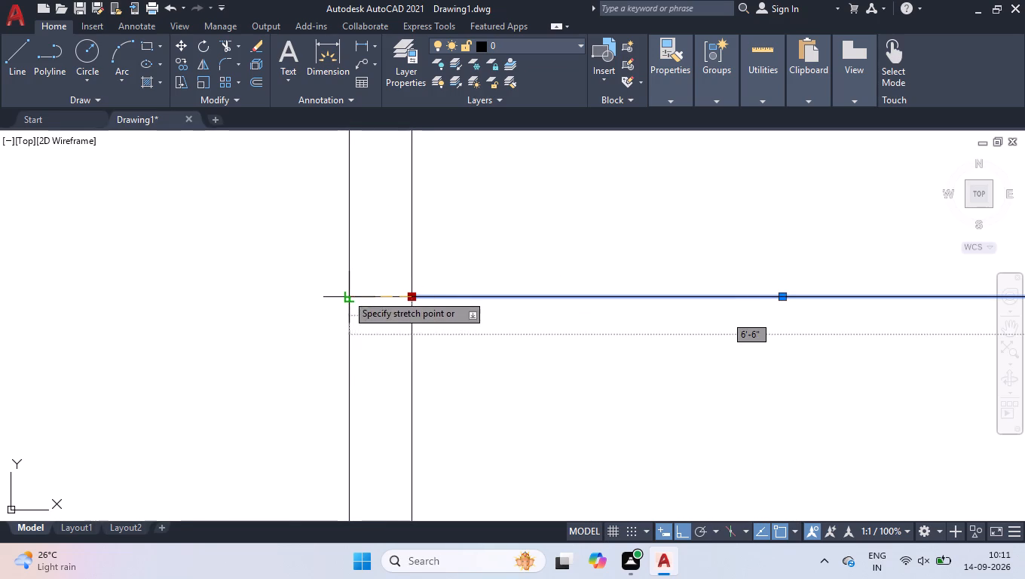
pyautogui.click(347, 293)
pyautogui.rightClick(415, 324)
pyautogui.click(473, 427)
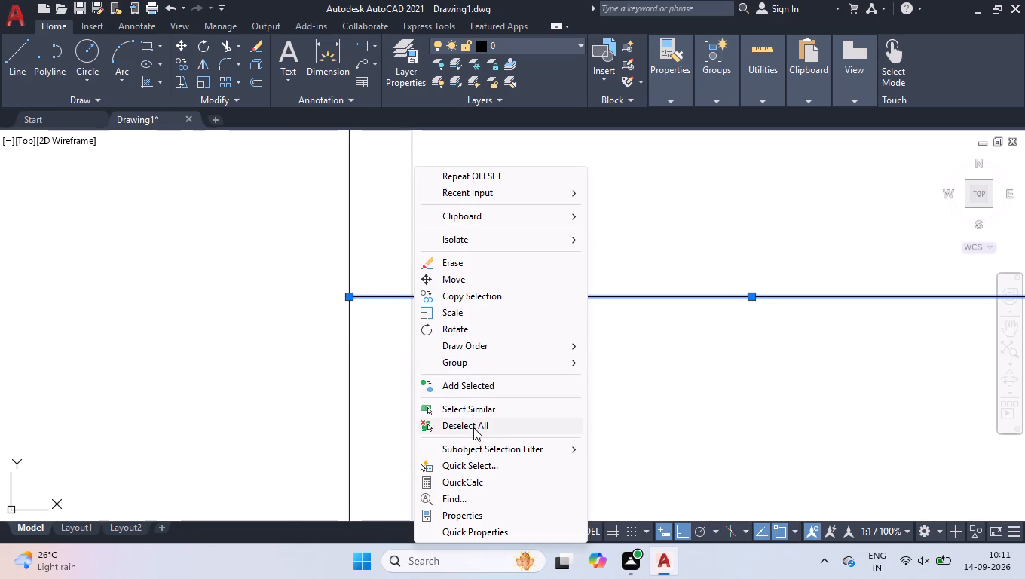
pyautogui.scroll(-4, 479, 420)
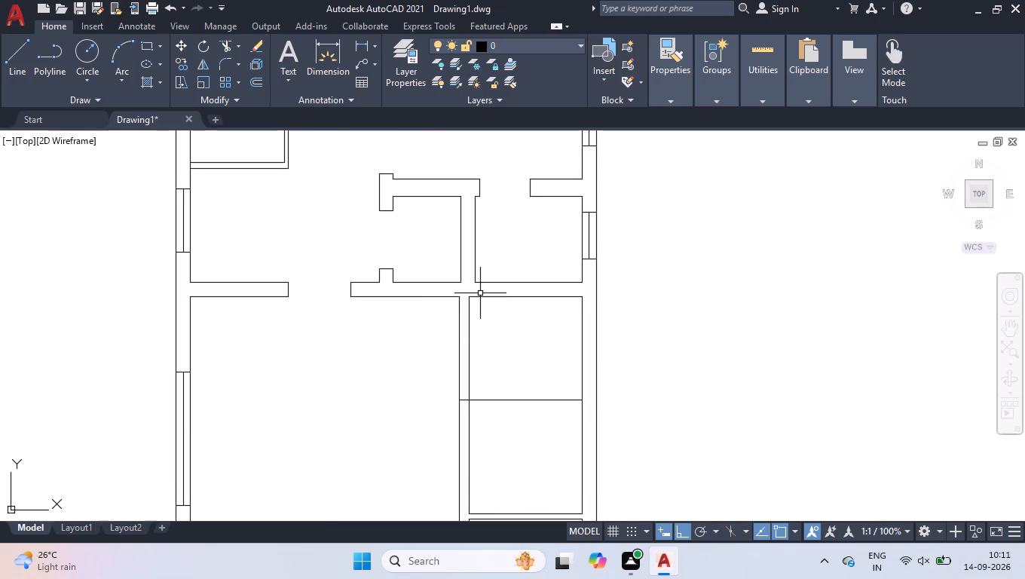
# Join the two collinear segments of the cross wall's lower face above the large middle room into one line.
pyautogui.click(480, 296)
pyautogui.click(442, 295)
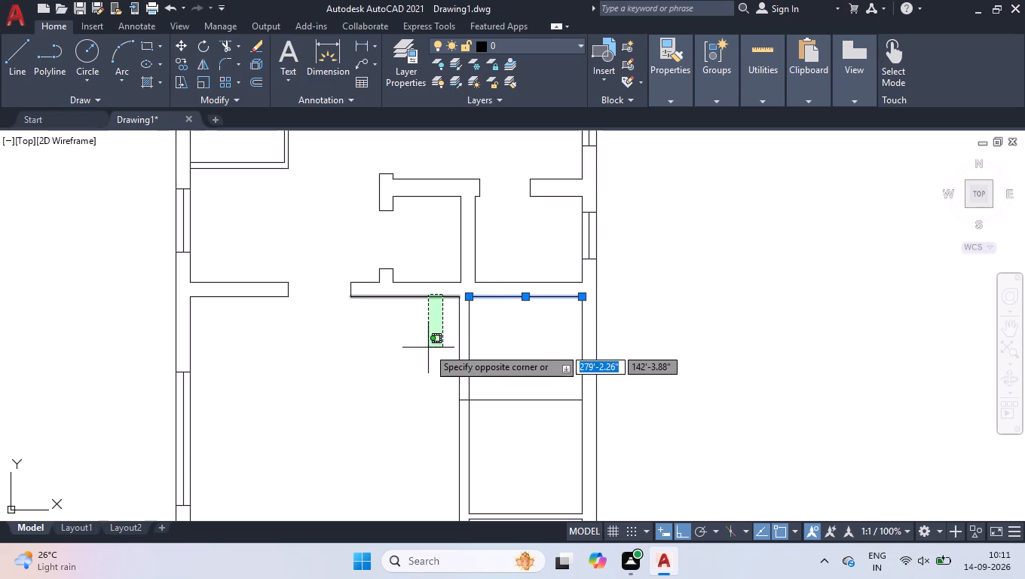
pyautogui.click(428, 348)
pyautogui.press('j')
pyautogui.press('Return')
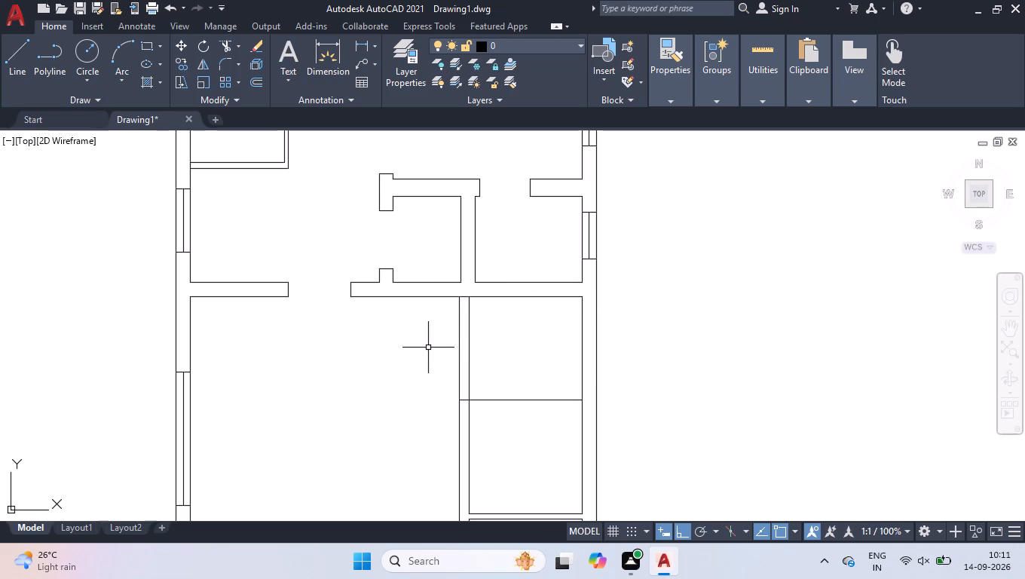
# Trim away both vertical partition lines between the cross wall and the new horizontal line.
pyautogui.write('tr')
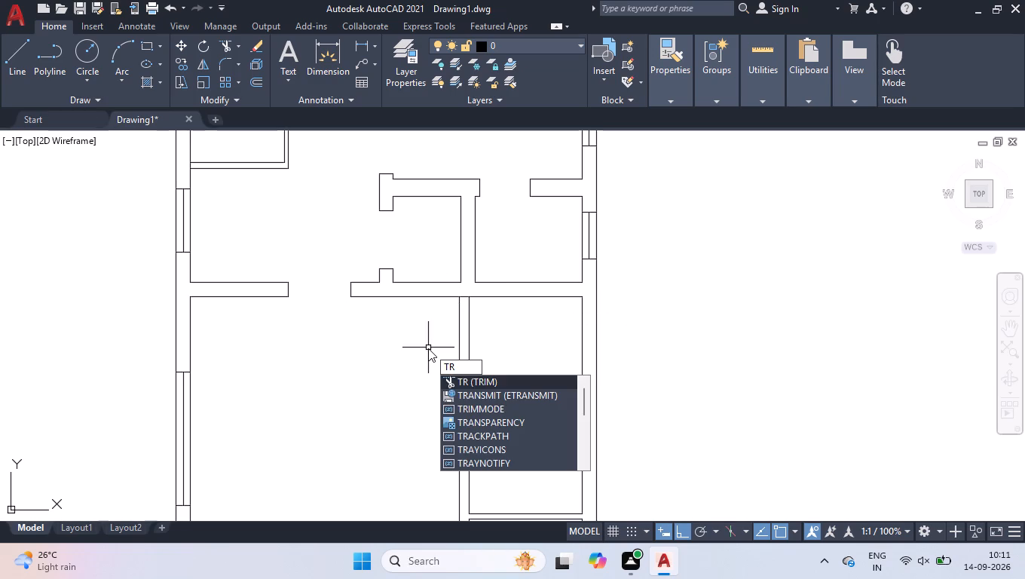
pyautogui.press('Return')
pyautogui.click(428, 348)
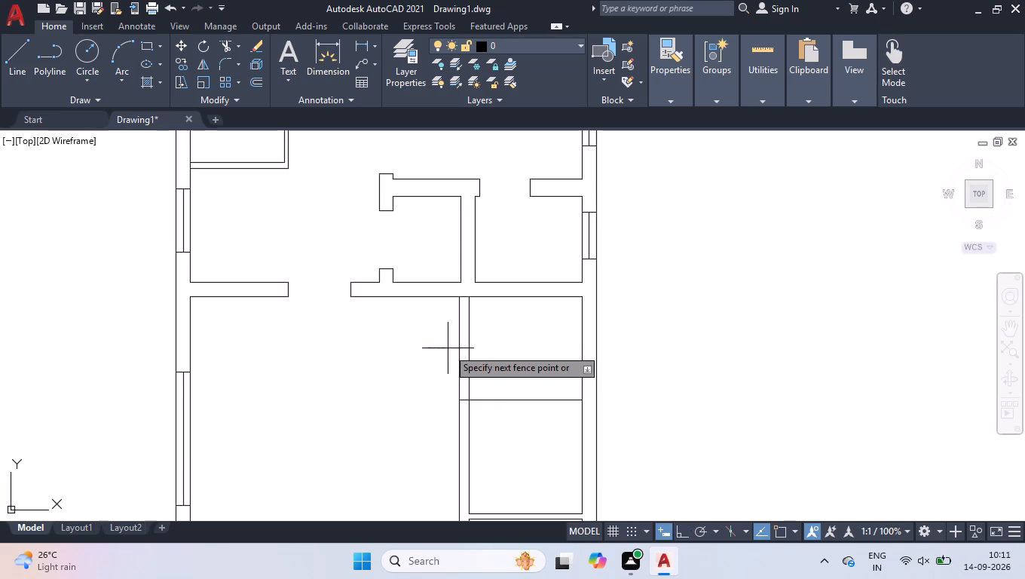
pyautogui.click(484, 352)
pyautogui.press('space')
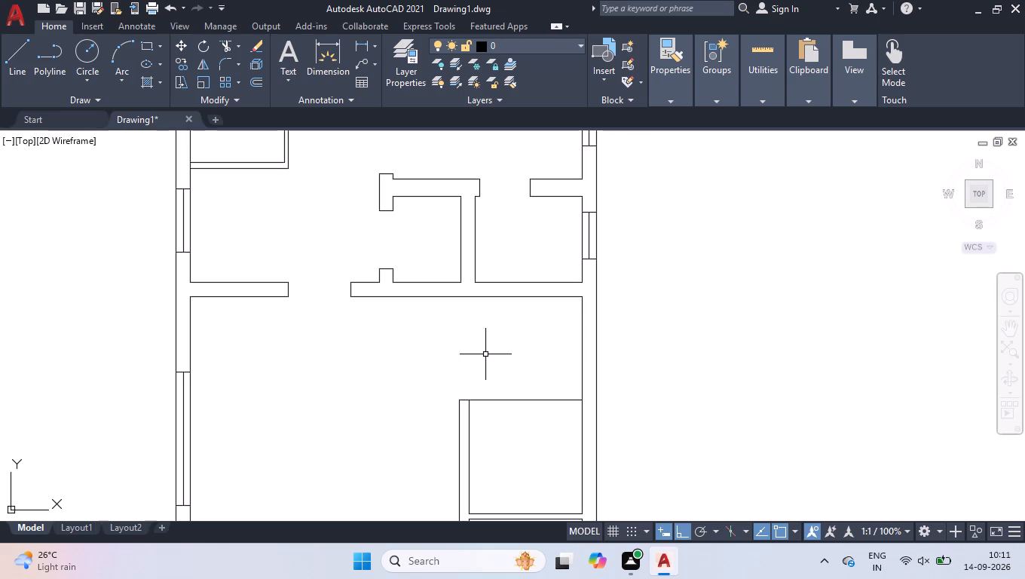
# Offset the cross wall's joined lower face 3' downward.
pyautogui.write('off')
pyautogui.press('Return')
pyautogui.write("3'")
pyautogui.press('Return')
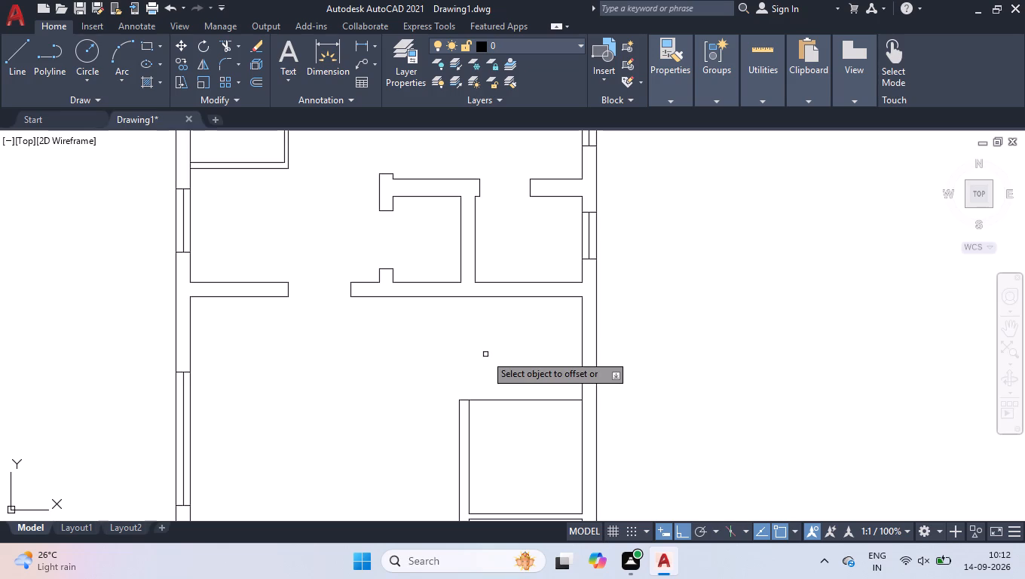
pyautogui.click(516, 296)
pyautogui.click(513, 320)
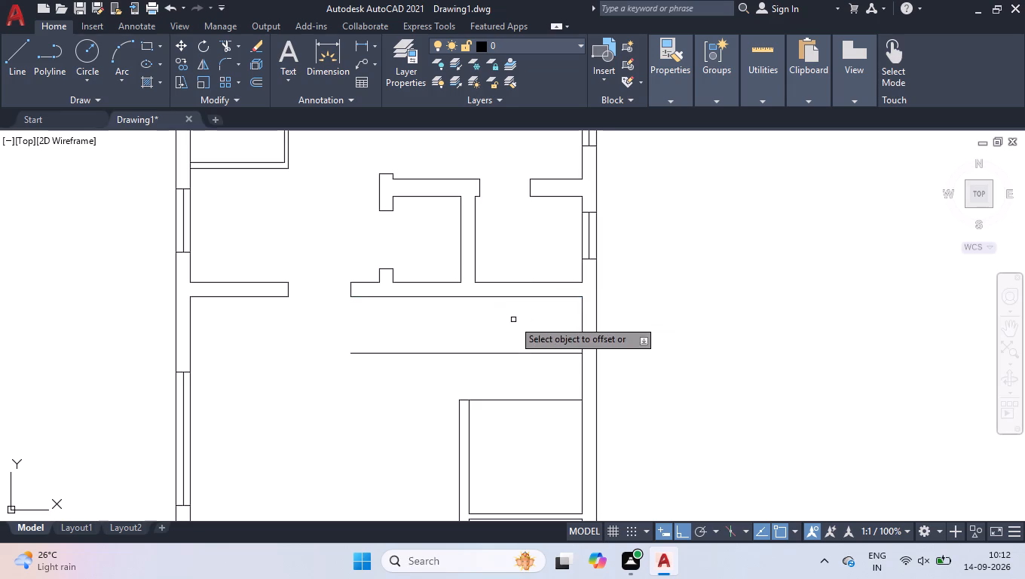
pyautogui.press('space')
# Draw a vertical line from the 3' offset line up to the cross wall, aligned with the partition's left face.
pyautogui.press('l')
pyautogui.press('Return')
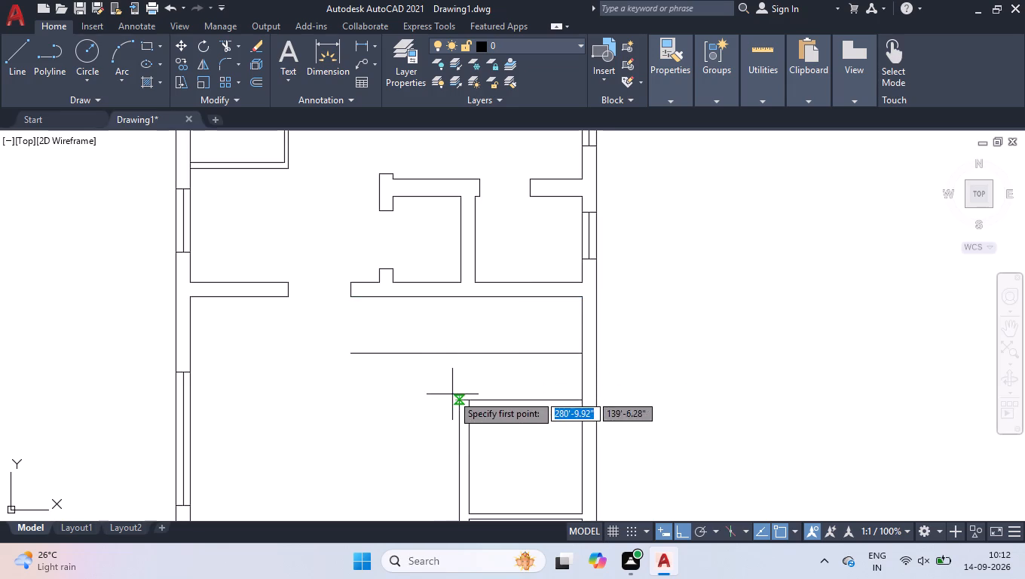
pyautogui.click(460, 357)
pyautogui.click(457, 297)
pyautogui.press('space')
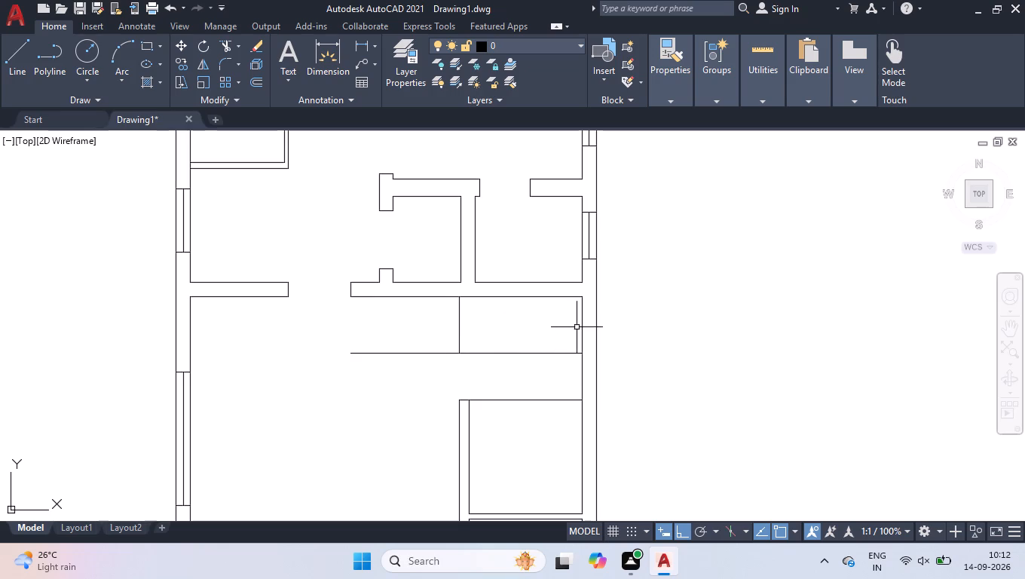
# Offset the right outer wall's inner face 3' into the stair area.
pyautogui.write('off')
pyautogui.press('Return')
pyautogui.write("3'")
pyautogui.press('Return')
pyautogui.click(583, 329)
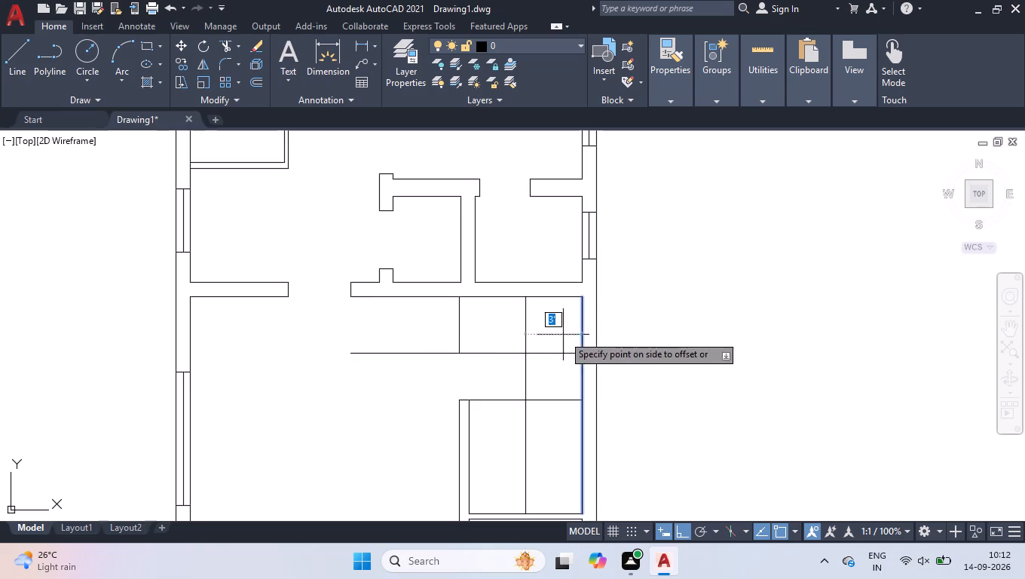
pyautogui.click(563, 335)
pyautogui.press('space')
# Trim the 3' horizontal line's overhang left of the stair edge, and try trimming the vertical offset line in the lower compartment.
pyautogui.write('tr')
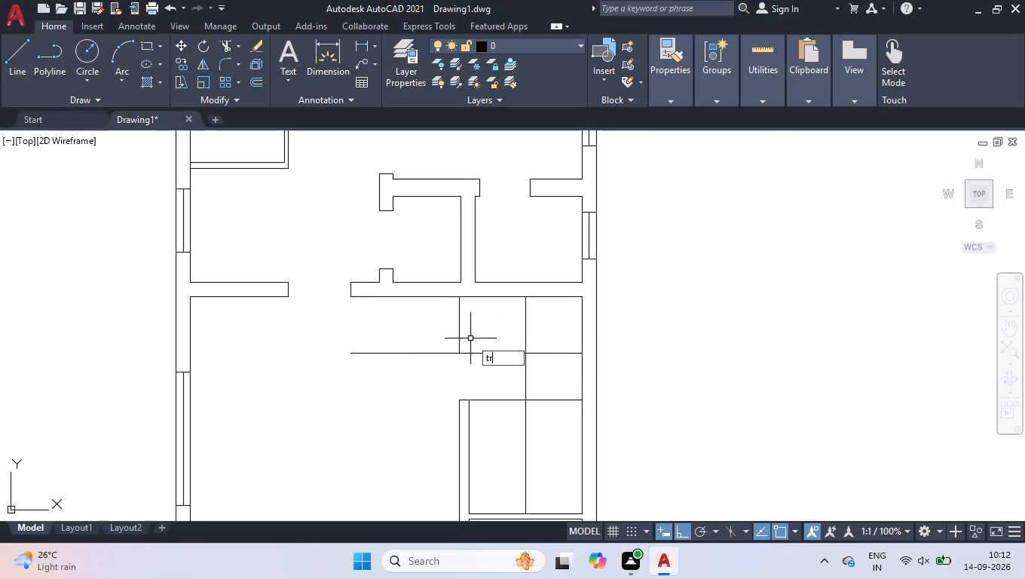
pyautogui.press('space')
pyautogui.click(438, 350)
pyautogui.click(434, 371)
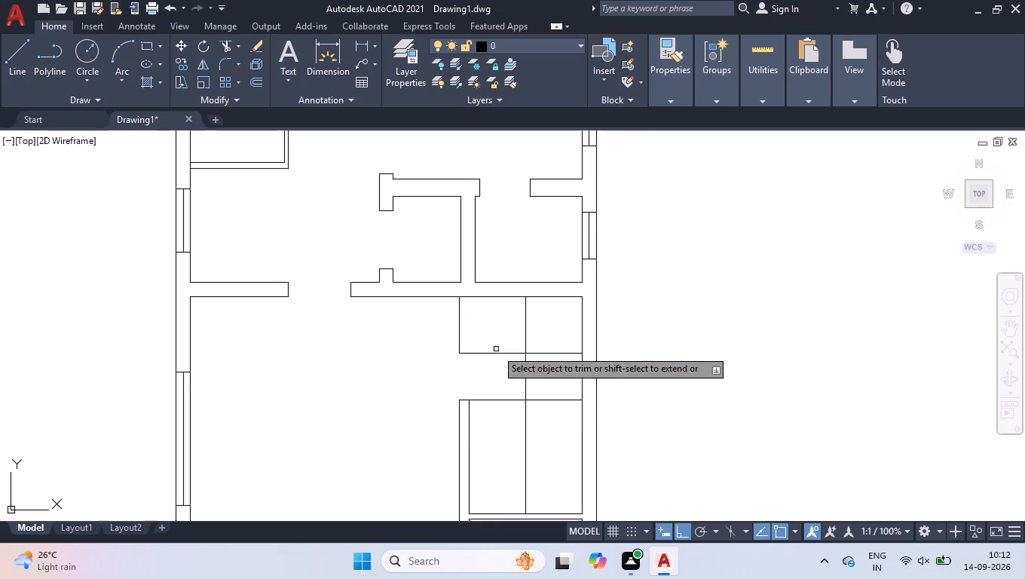
pyautogui.click(522, 451)
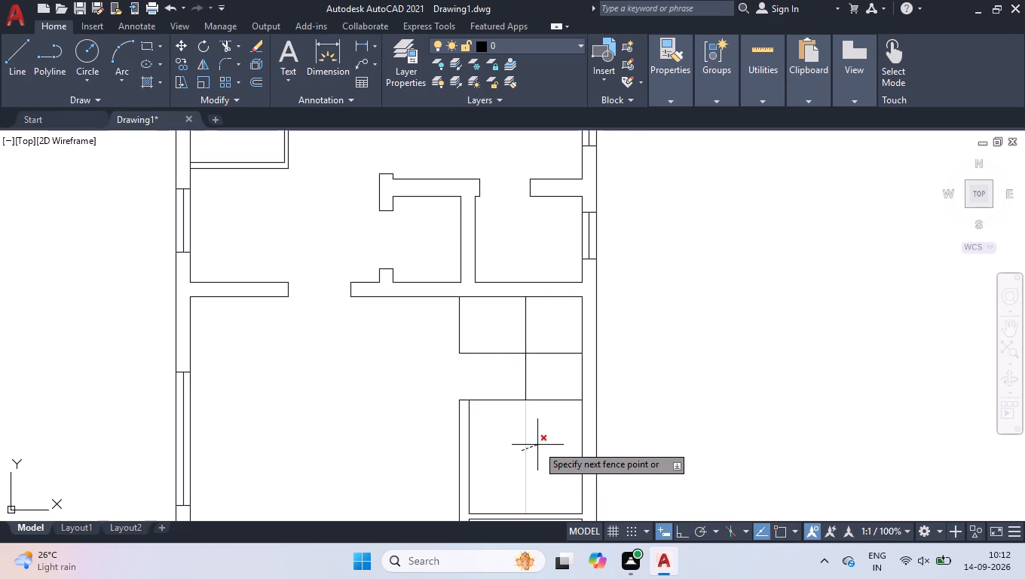
pyautogui.click(516, 445)
pyautogui.press('space')
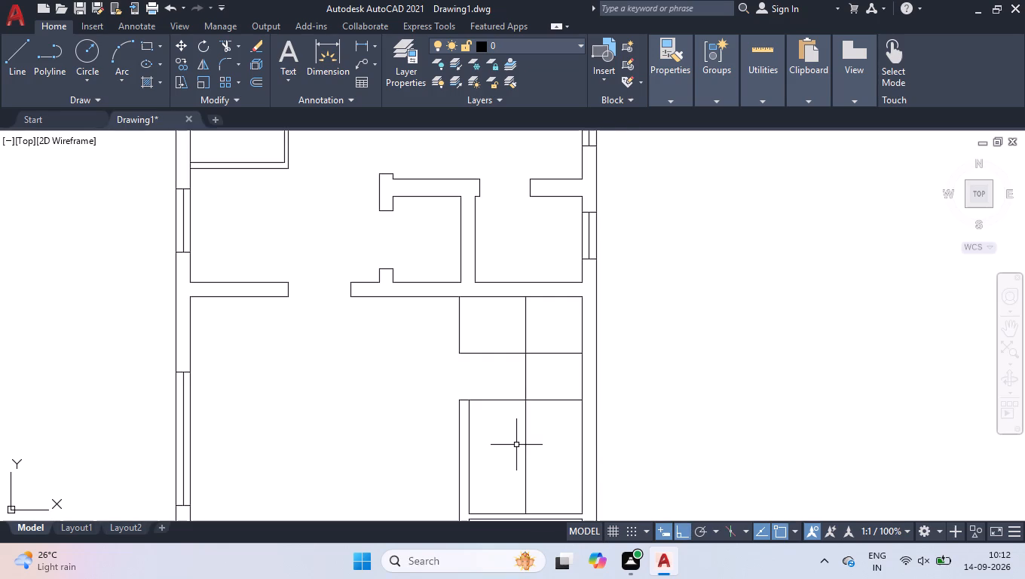
# Copy the stair's left edge line as a fitted array of 5 items ending at the vertical offset line.
pyautogui.scroll(2, 478, 313)
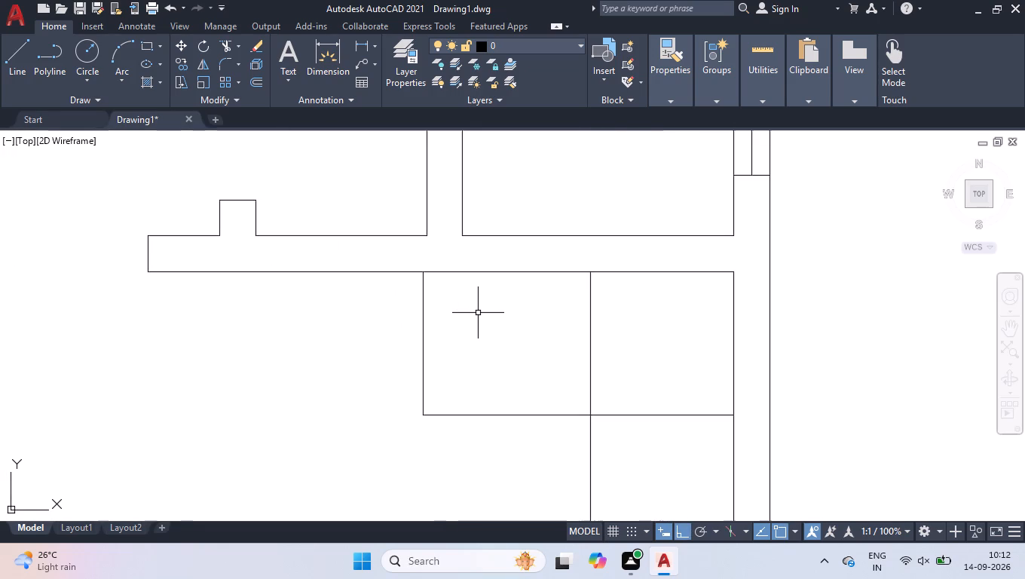
pyautogui.click(441, 335)
pyautogui.click(403, 358)
pyautogui.write('co')
pyautogui.press('Return')
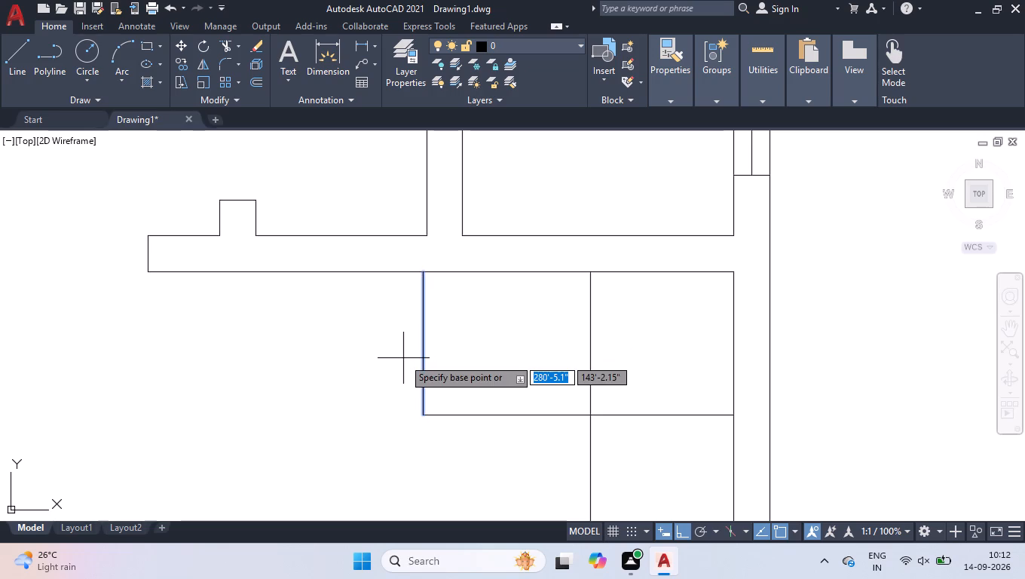
pyautogui.click(424, 415)
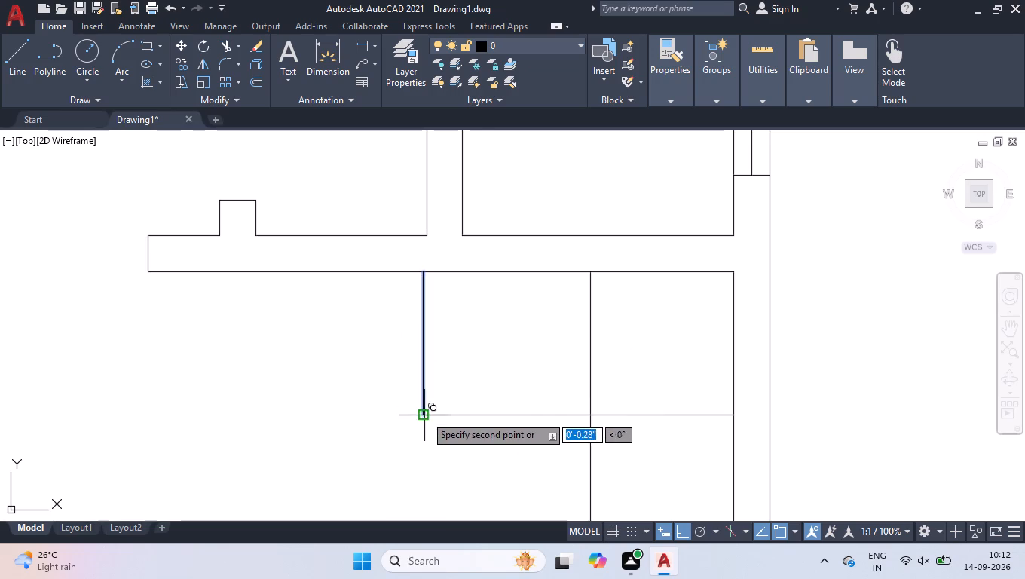
pyautogui.write('ar 5')
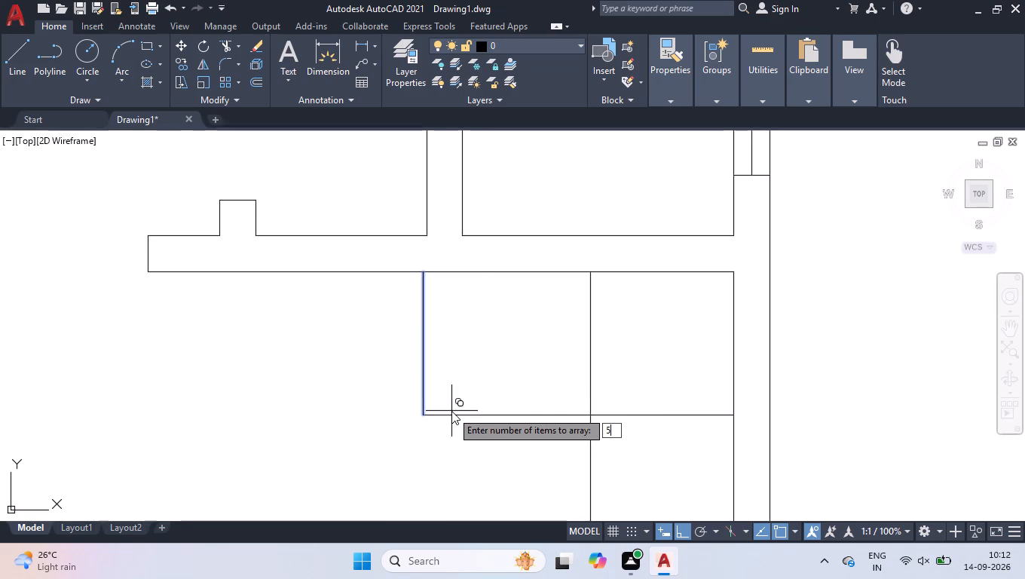
pyautogui.press('Return')
pyautogui.press('f')
pyautogui.press('Return')
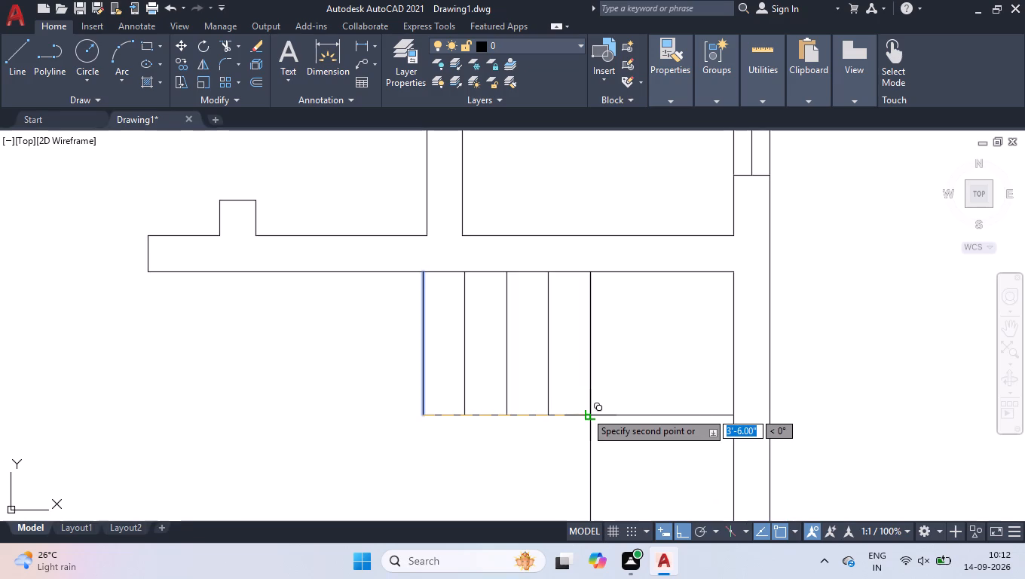
pyautogui.click(586, 412)
pyautogui.press('space')
# Delete the last arrayed line that overlaps the vertical offset line.
pyautogui.click(590, 393)
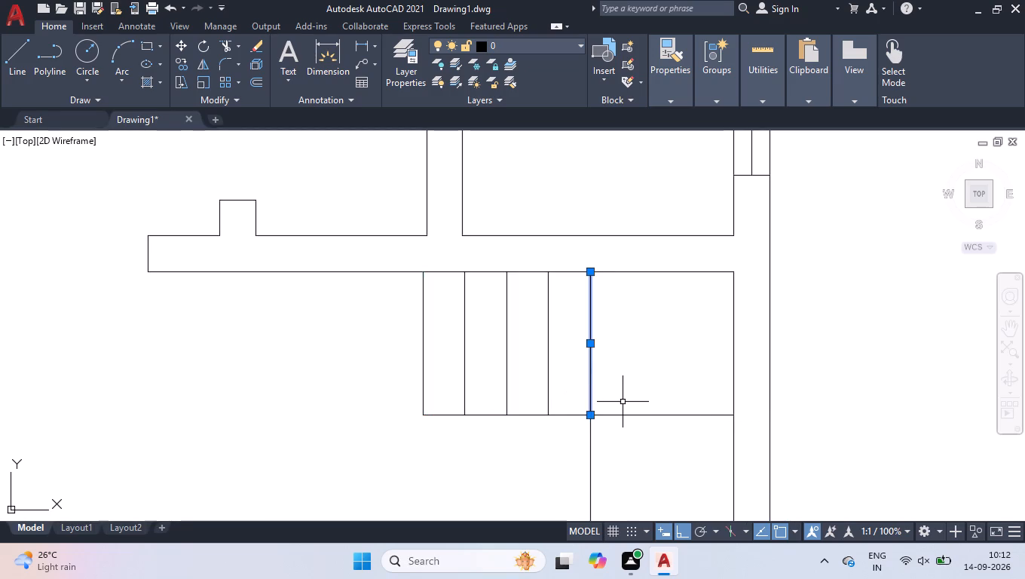
pyautogui.press('Delete')
# Trim away the part of the vertical offset line inside the lower compartment beneath the stair.
pyautogui.scroll(-3, 618, 401)
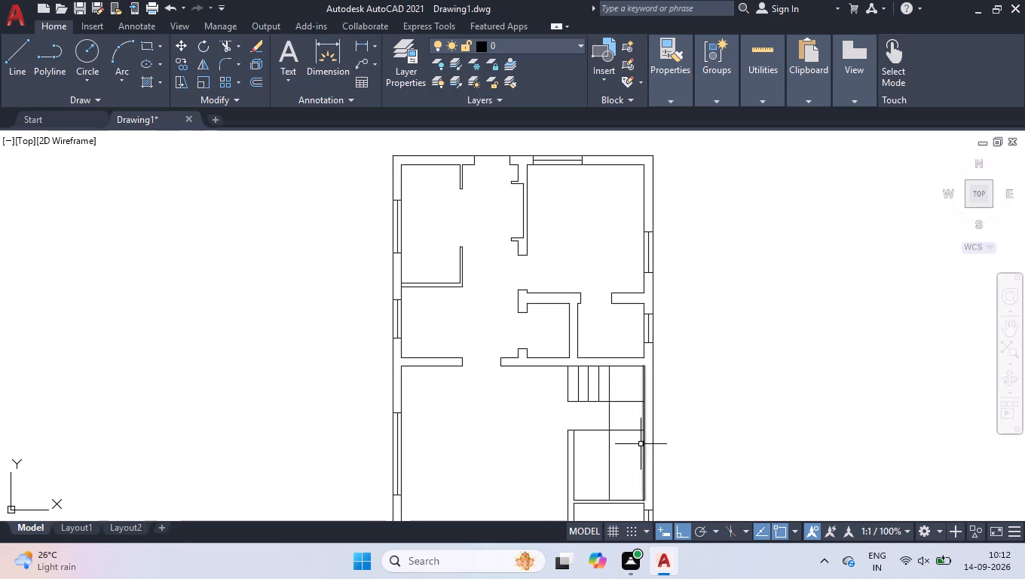
pyautogui.press('r')
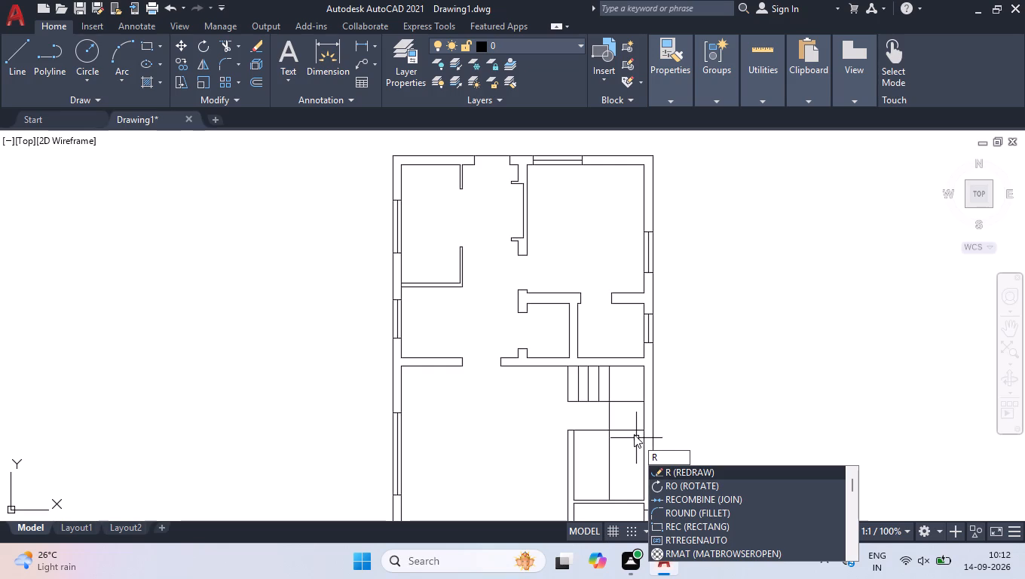
pyautogui.press('BackSpace')
pyautogui.write('tr')
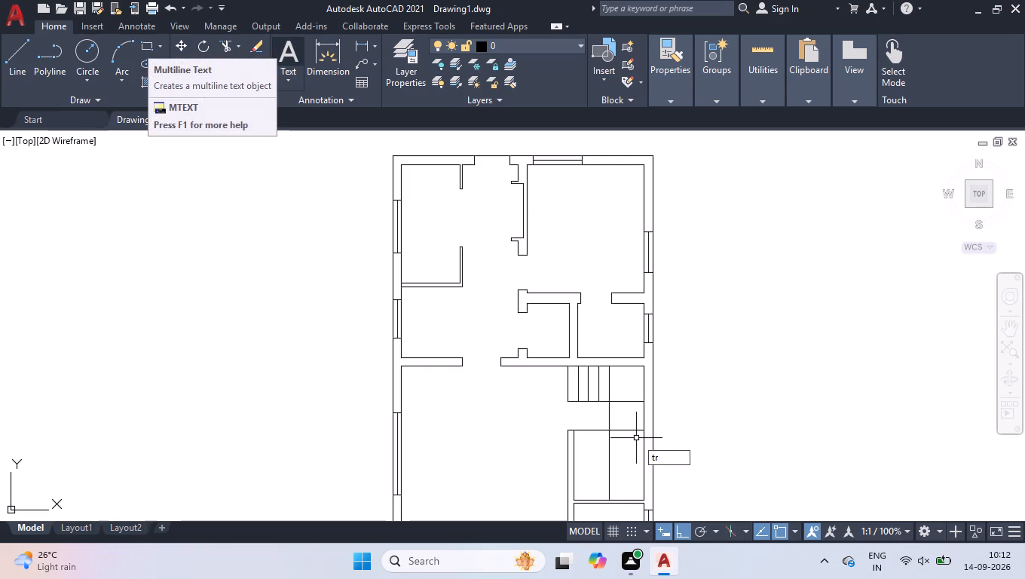
pyautogui.press('BackSpace')
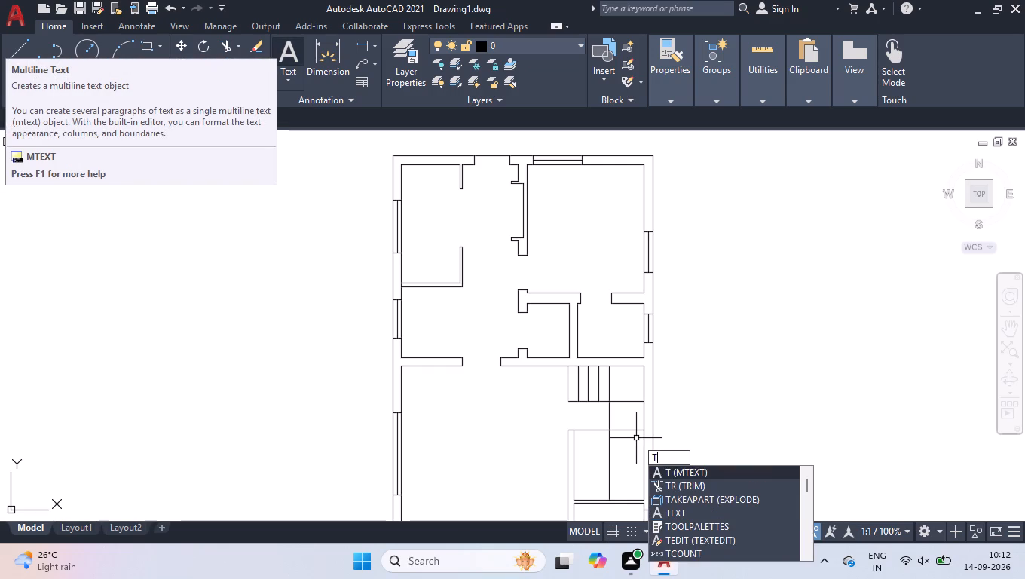
pyautogui.press('r')
pyautogui.press('Return')
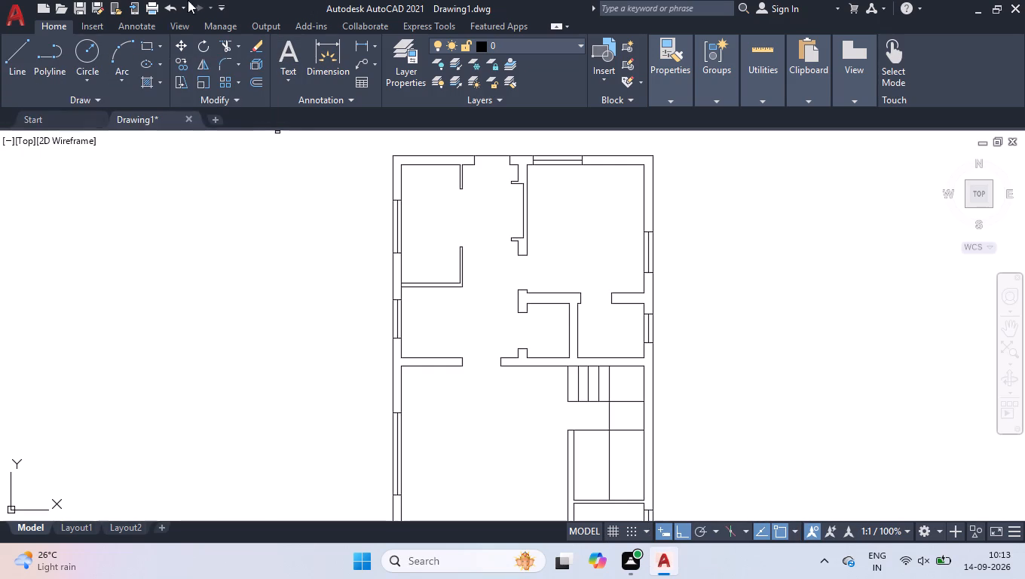
pyautogui.scroll(-3, 496, 299)
pyautogui.scroll(3, 508, 351)
pyautogui.scroll(2, 589, 244)
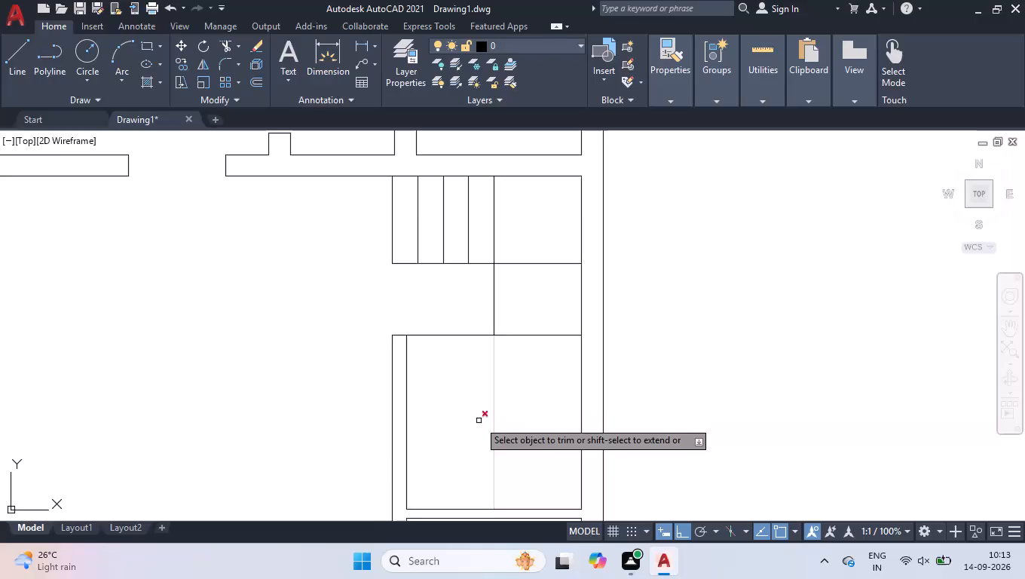
pyautogui.moveTo(486, 419); pyautogui.dragTo(497, 418)
pyautogui.click(516, 408)
pyautogui.press('space')
# Offset the lower compartment's bottom line 3' upward into the compartment.
pyautogui.write('off')
pyautogui.press('Return')
pyautogui.write("3'")
pyautogui.press('Return')
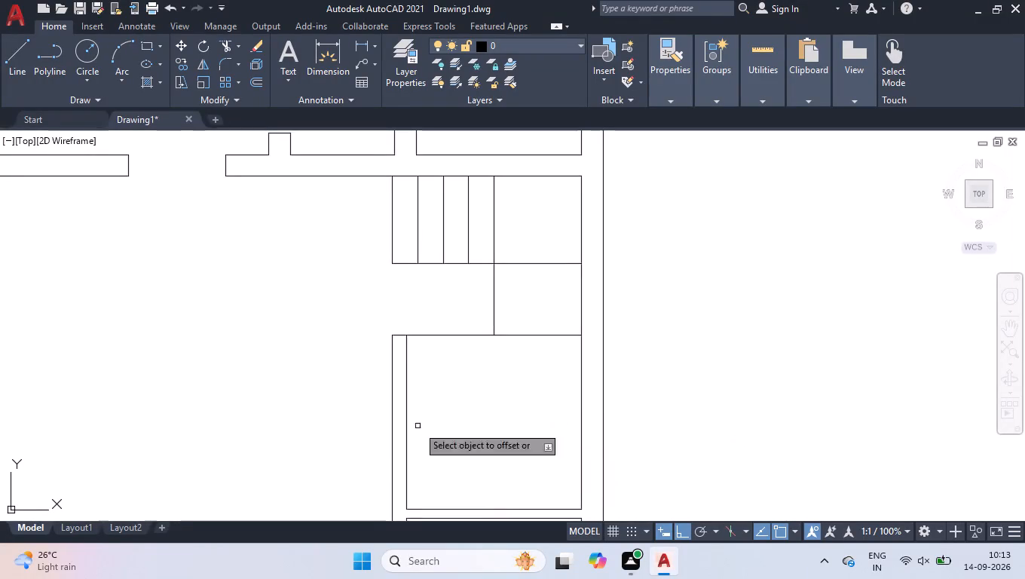
pyautogui.click(442, 508)
pyautogui.click(457, 482)
pyautogui.press('space')
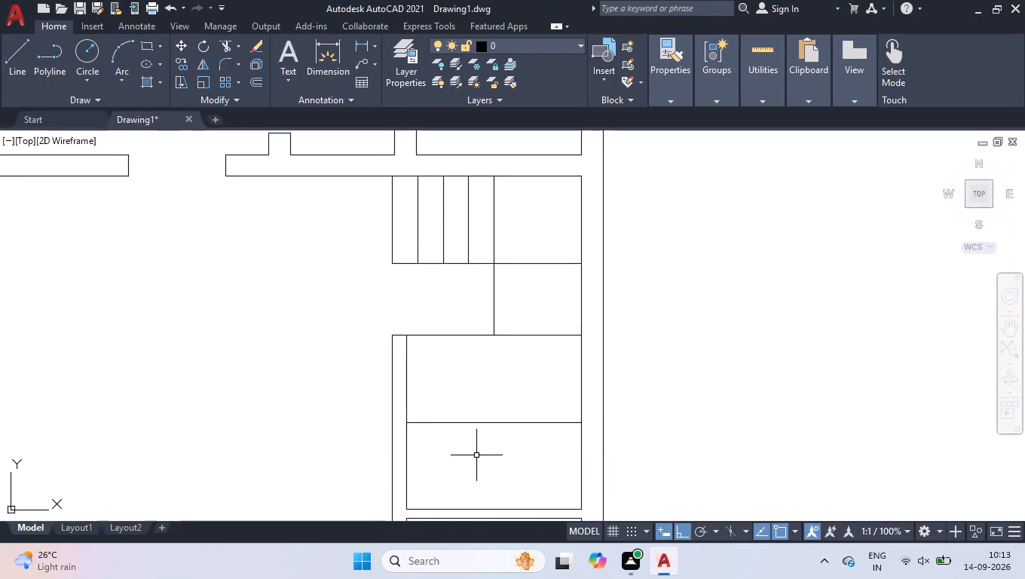
# Trim the lower compartment's top line between the vertical stair line and the right outer wall.
pyautogui.write('tr')
pyautogui.press('space')
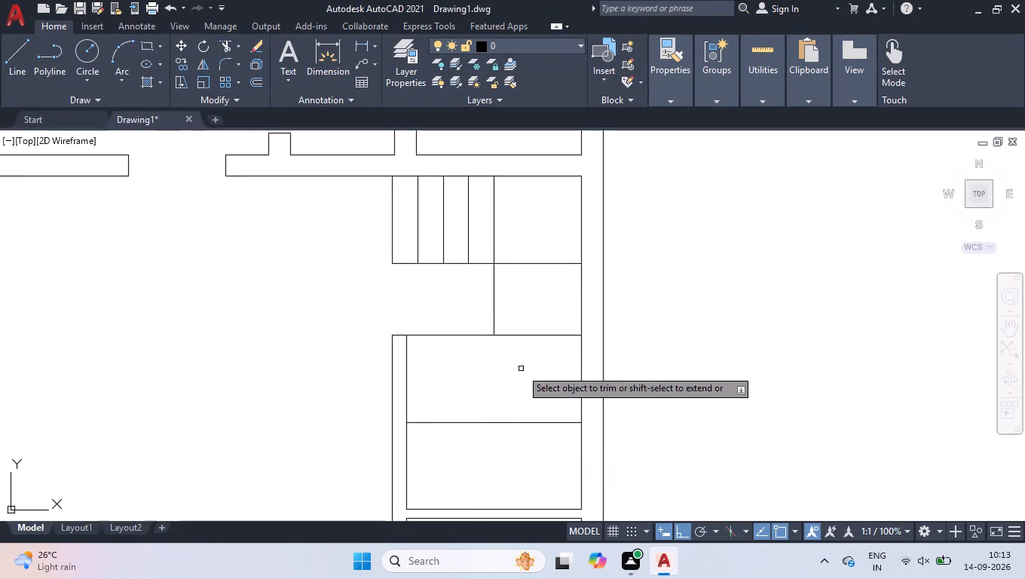
pyautogui.moveTo(524, 369); pyautogui.dragTo(531, 357)
pyautogui.click(549, 312)
pyautogui.press('space')
# Stretch the lower end of the vertical stair line down to the new 3' offset line and clear the selection.
pyautogui.click(537, 308)
pyautogui.click(471, 301)
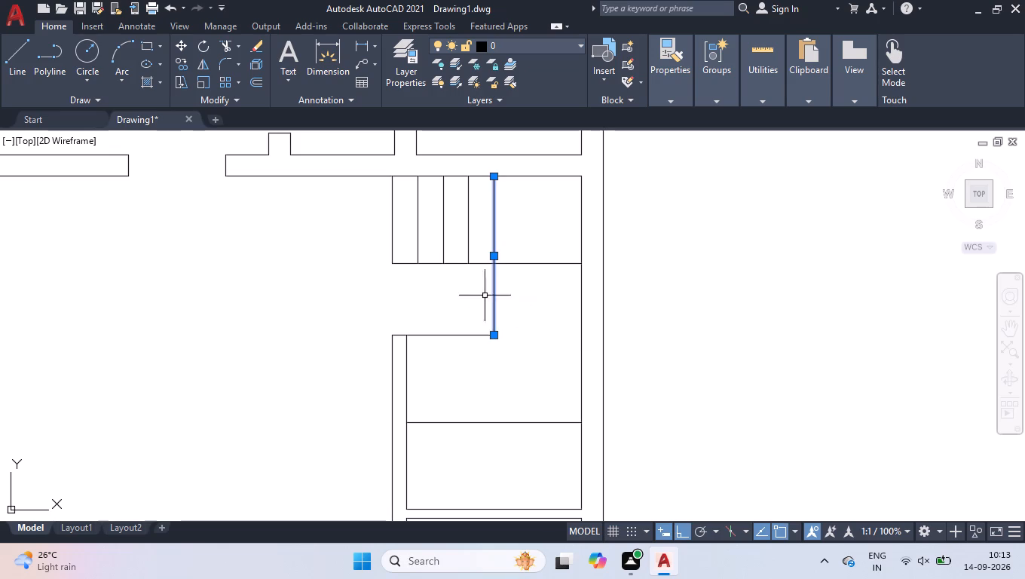
pyautogui.click(492, 336)
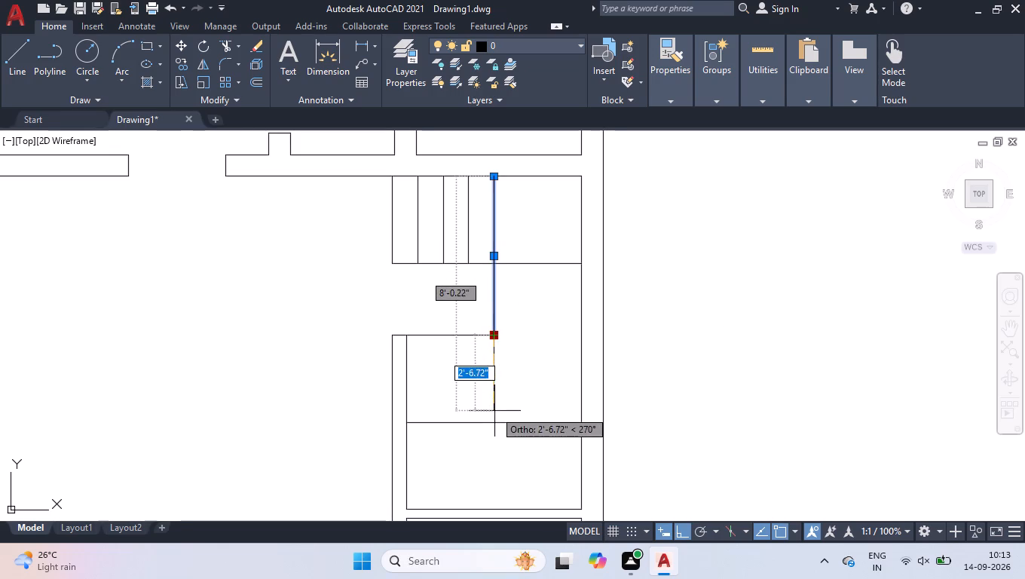
pyautogui.click(493, 421)
pyautogui.rightClick(489, 402)
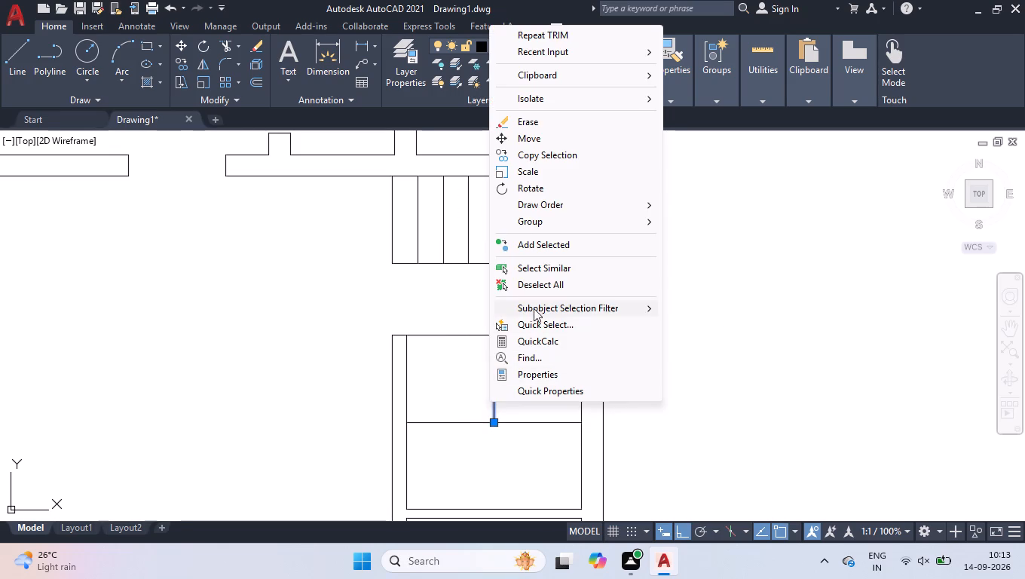
pyautogui.click(534, 289)
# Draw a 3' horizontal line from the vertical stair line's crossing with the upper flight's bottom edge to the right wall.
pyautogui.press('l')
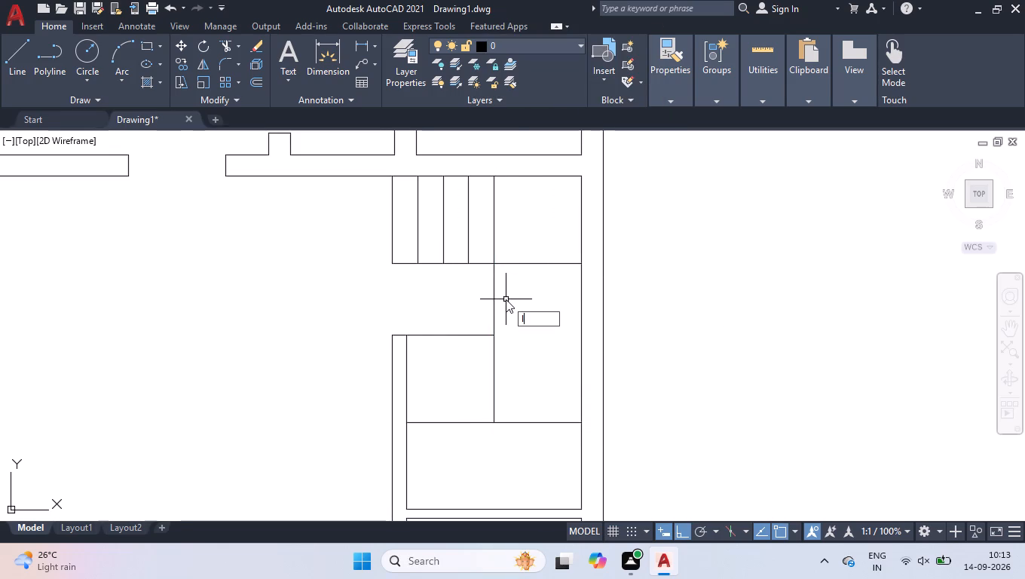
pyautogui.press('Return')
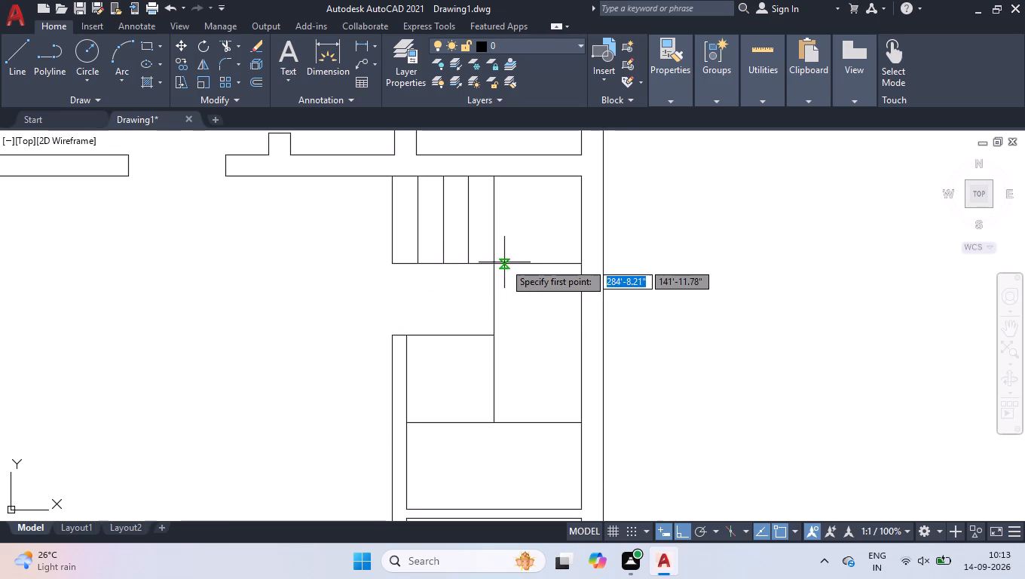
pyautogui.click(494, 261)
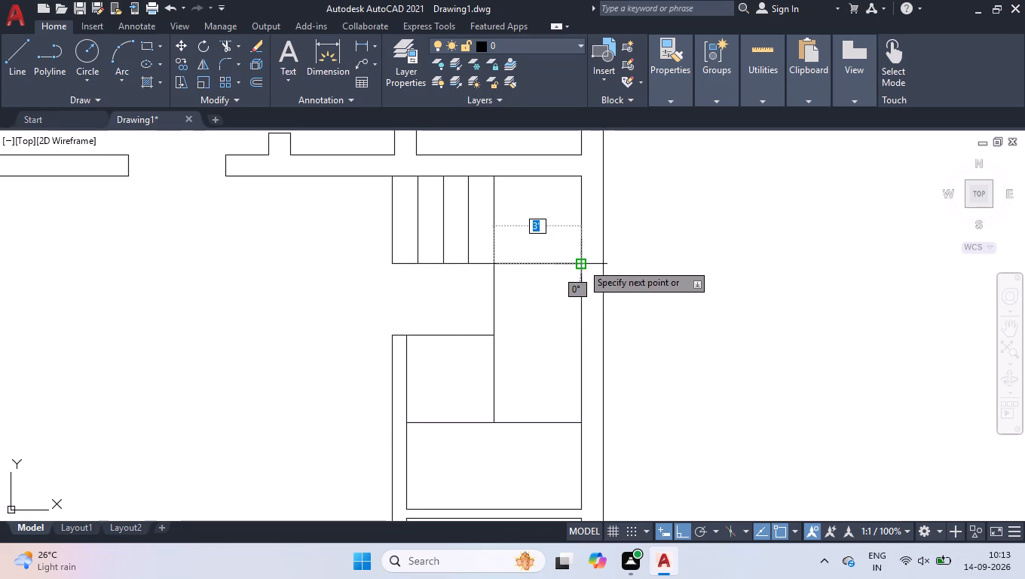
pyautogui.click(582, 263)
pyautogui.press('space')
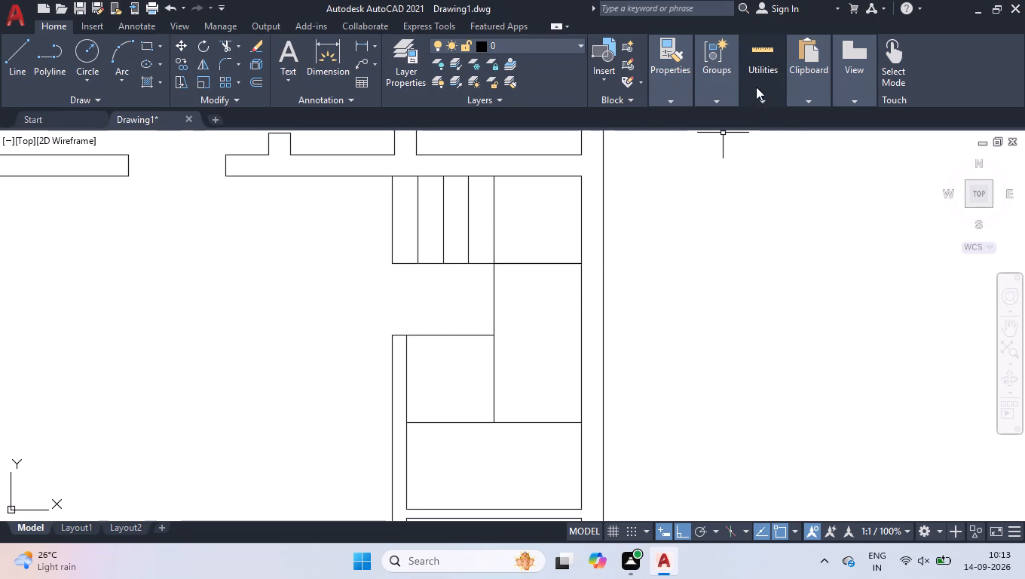
# Measure the spacing between the upper flight's tread lines.
pyautogui.click(727, 124)
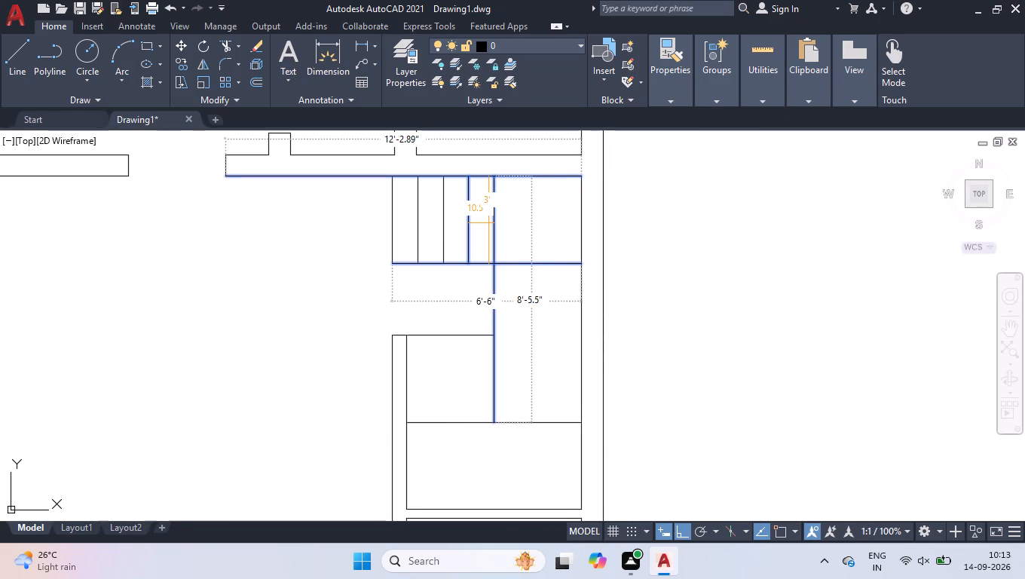
pyautogui.press('space')
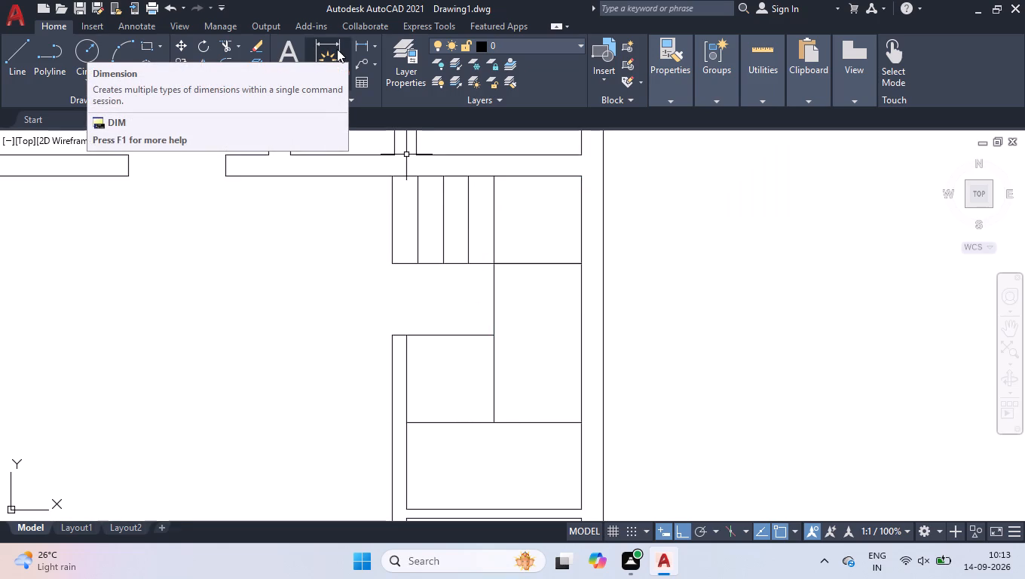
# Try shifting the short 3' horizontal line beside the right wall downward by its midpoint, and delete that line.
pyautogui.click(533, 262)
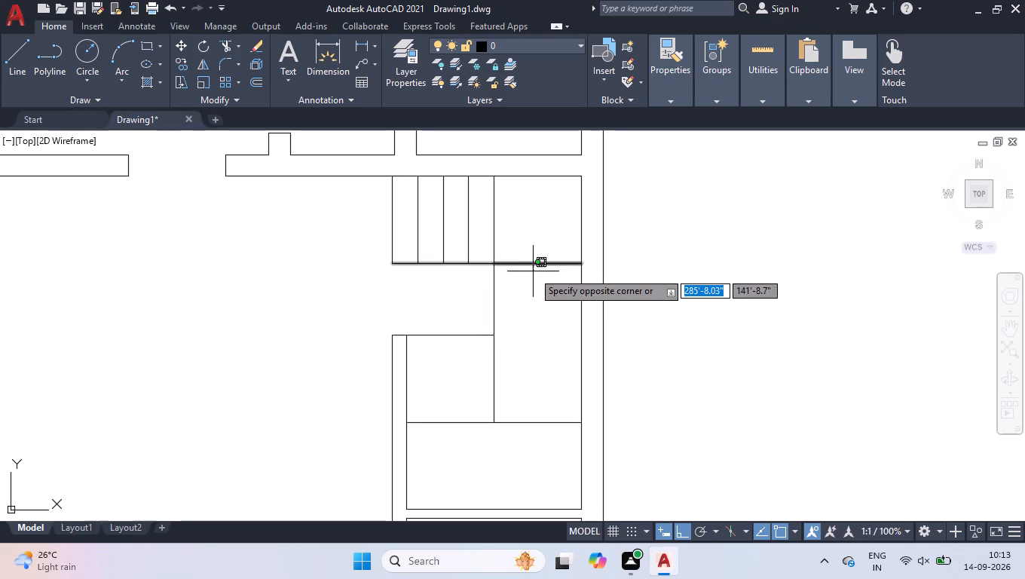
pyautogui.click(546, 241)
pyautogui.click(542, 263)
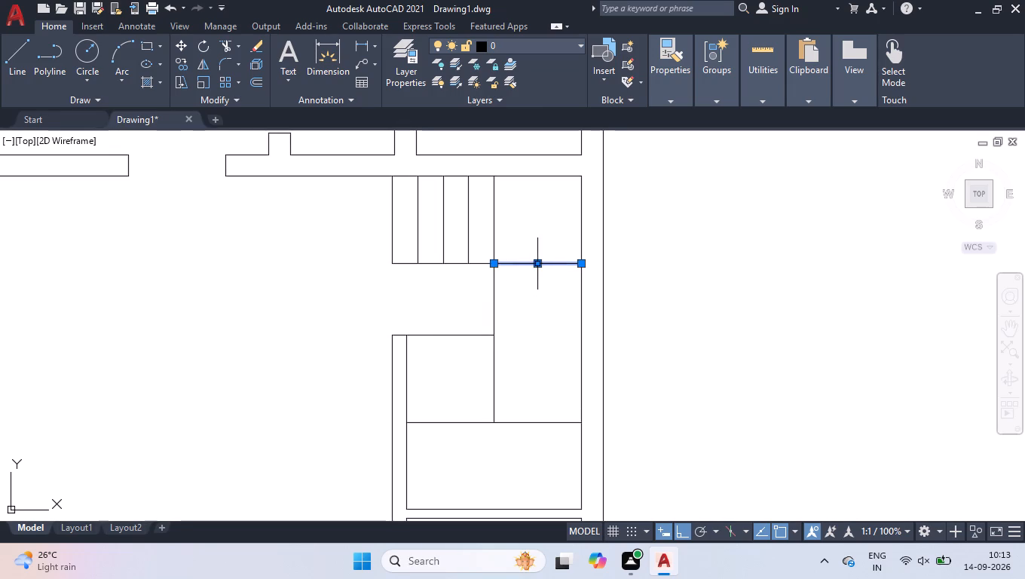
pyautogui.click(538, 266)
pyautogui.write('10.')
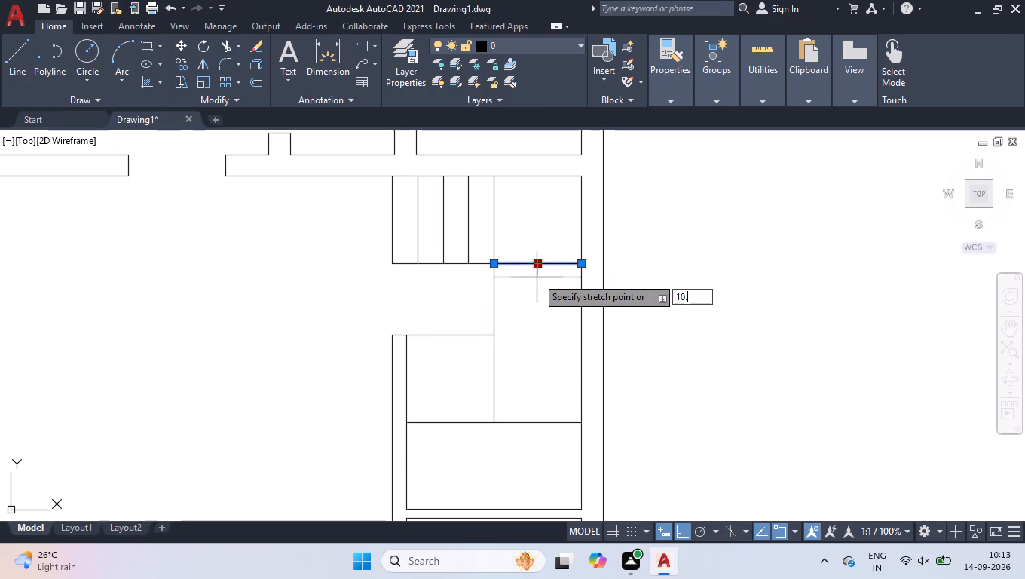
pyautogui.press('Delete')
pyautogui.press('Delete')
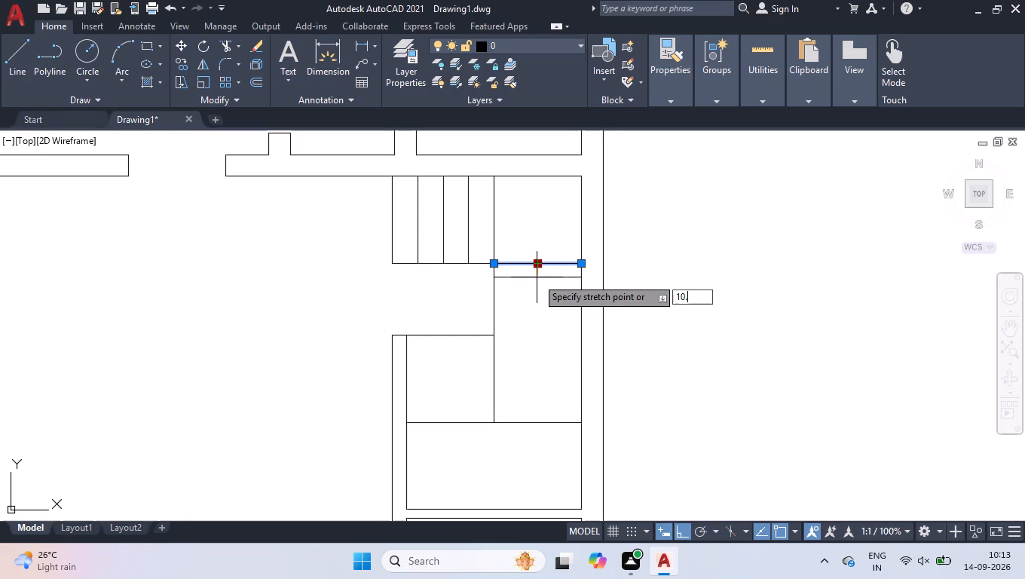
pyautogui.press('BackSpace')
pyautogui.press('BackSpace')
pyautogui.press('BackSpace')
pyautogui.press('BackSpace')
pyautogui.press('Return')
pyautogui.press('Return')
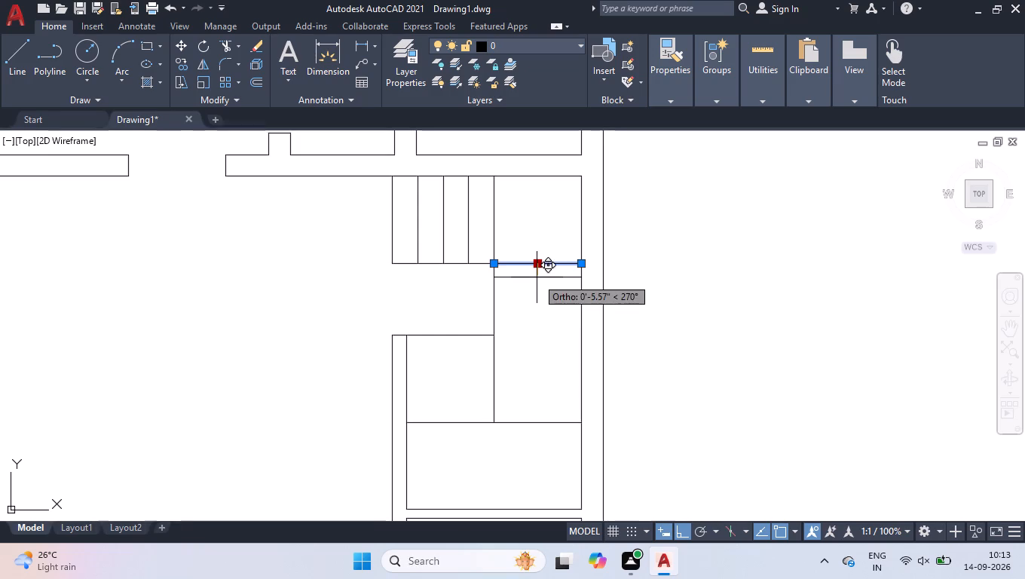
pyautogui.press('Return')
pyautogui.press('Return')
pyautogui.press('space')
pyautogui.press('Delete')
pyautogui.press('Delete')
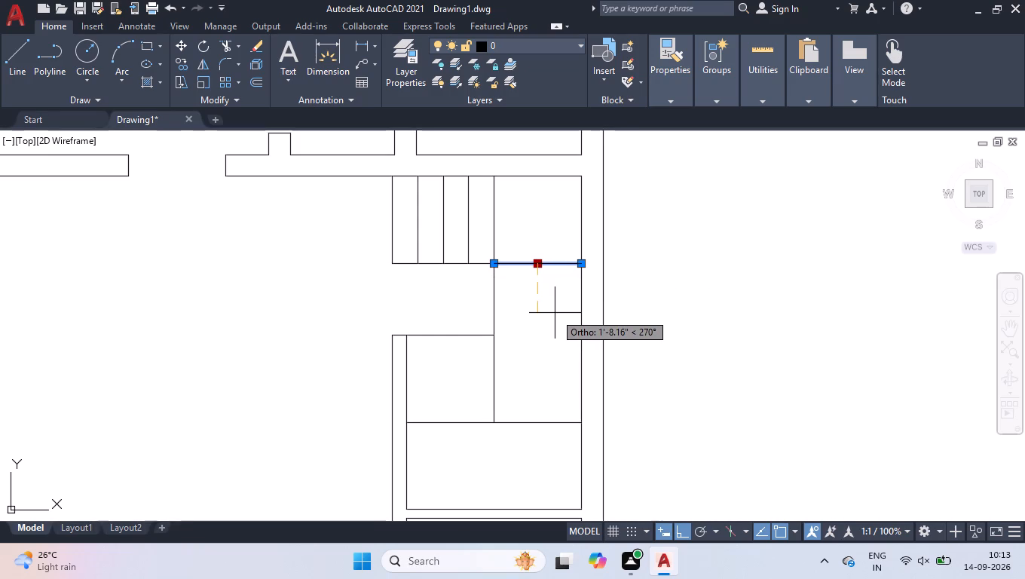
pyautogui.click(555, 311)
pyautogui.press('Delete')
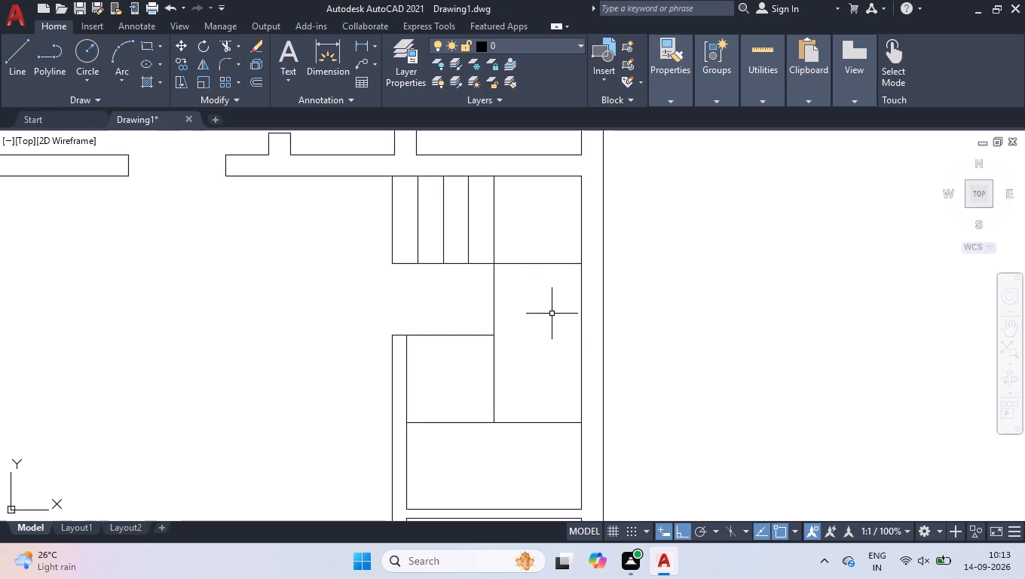
# Break the vertical stair line and the upper flight's bottom line at the point where they cross.
pyautogui.write('br')
pyautogui.press('Down')
pyautogui.press('Return')
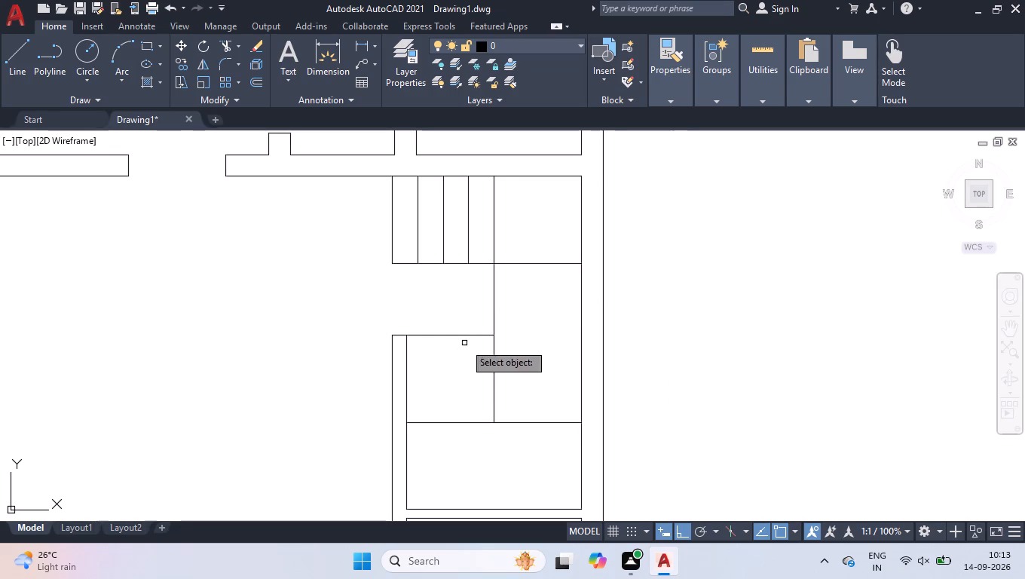
pyautogui.click(494, 285)
pyautogui.click(497, 266)
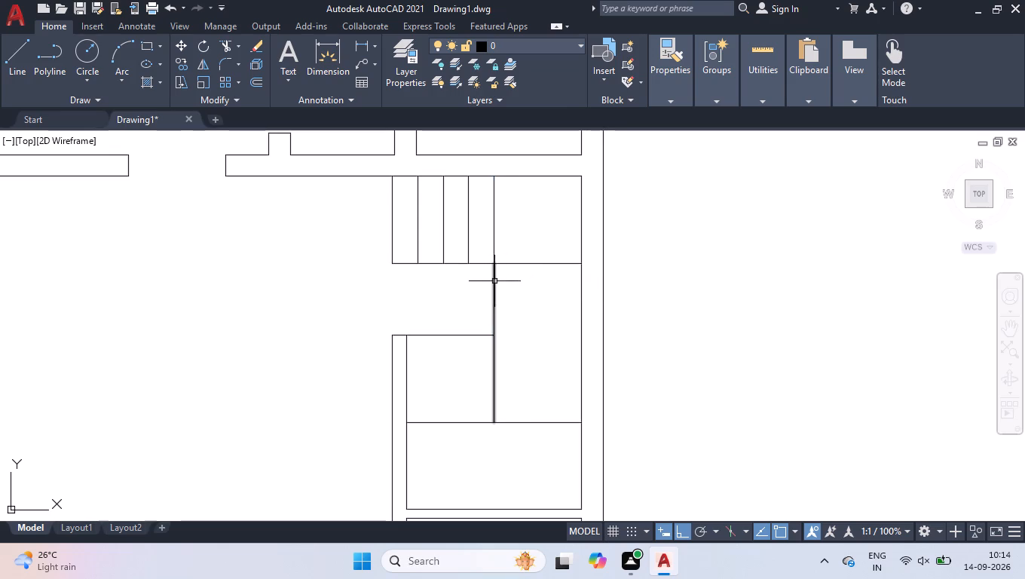
pyautogui.press('space')
pyautogui.click(509, 265)
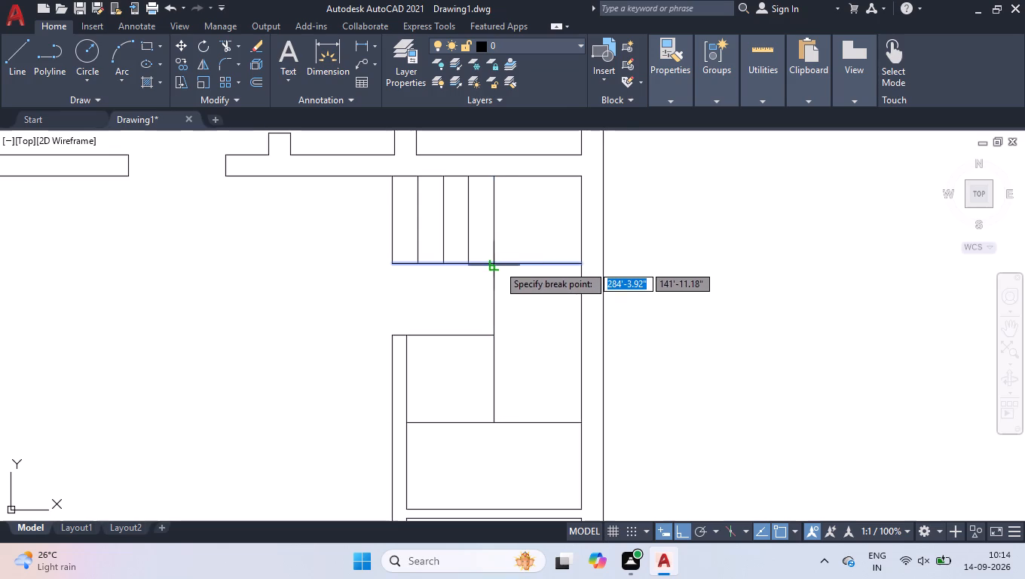
pyautogui.click(498, 265)
# Copy the 3' line at the right flight's top as a fitted array of 7 treads down to the landing's top edge.
pyautogui.write('of')
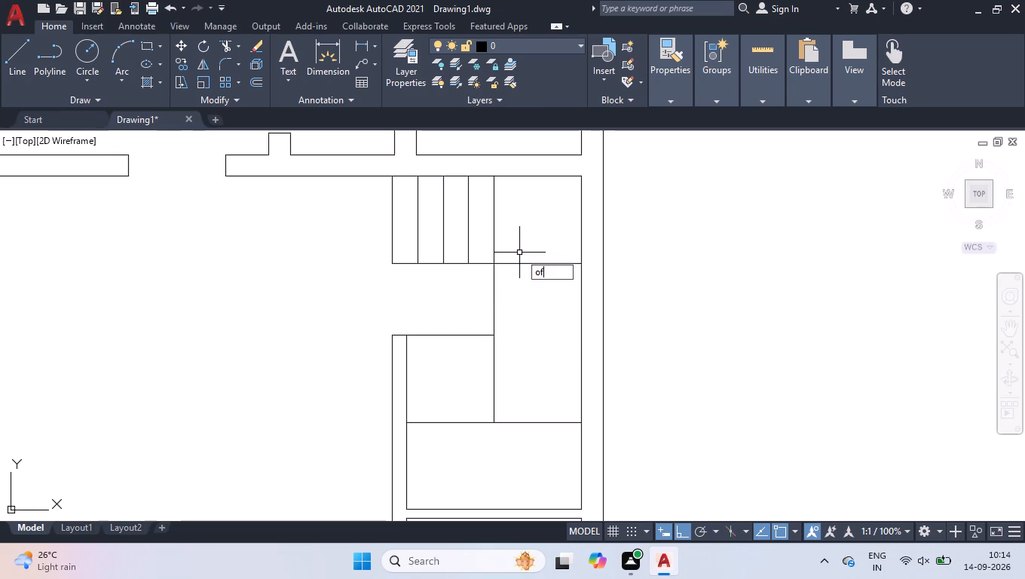
pyautogui.press('BackSpace')
pyautogui.press('BackSpace')
pyautogui.press('BackSpace')
pyautogui.write('co')
pyautogui.press('Return')
pyautogui.click(552, 263)
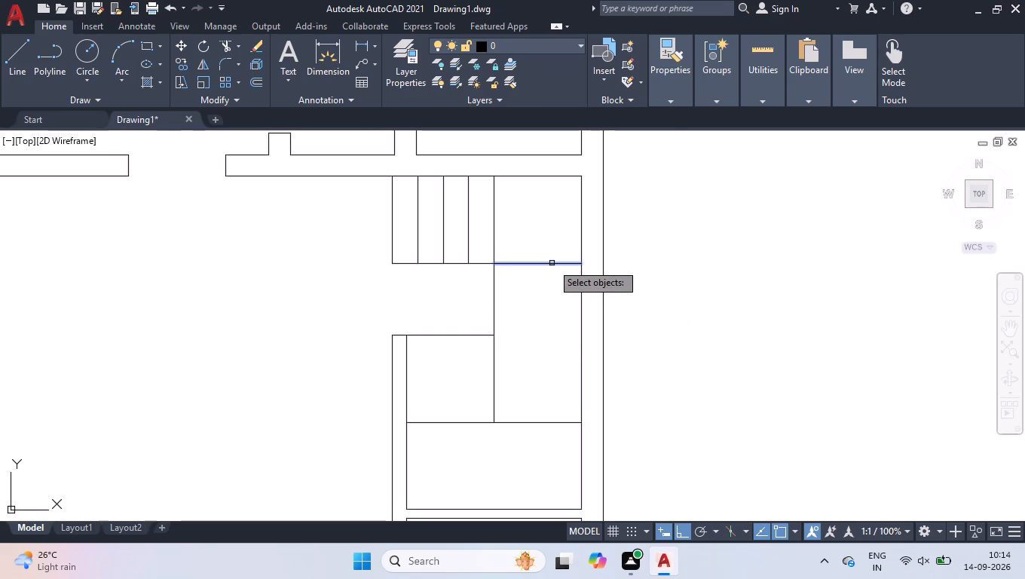
pyautogui.press('space')
pyautogui.click(491, 263)
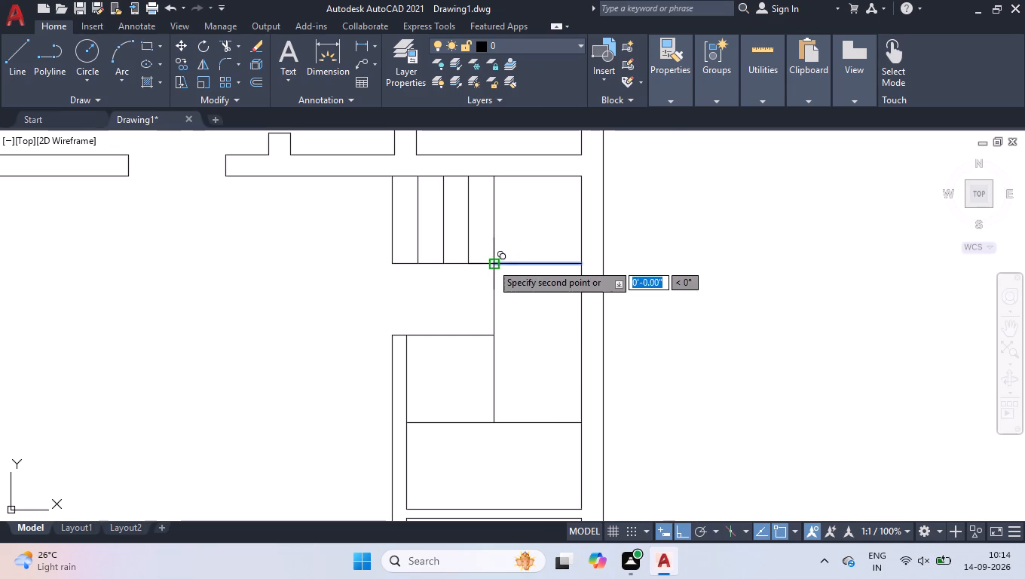
pyautogui.write('ar')
pyautogui.press('Return')
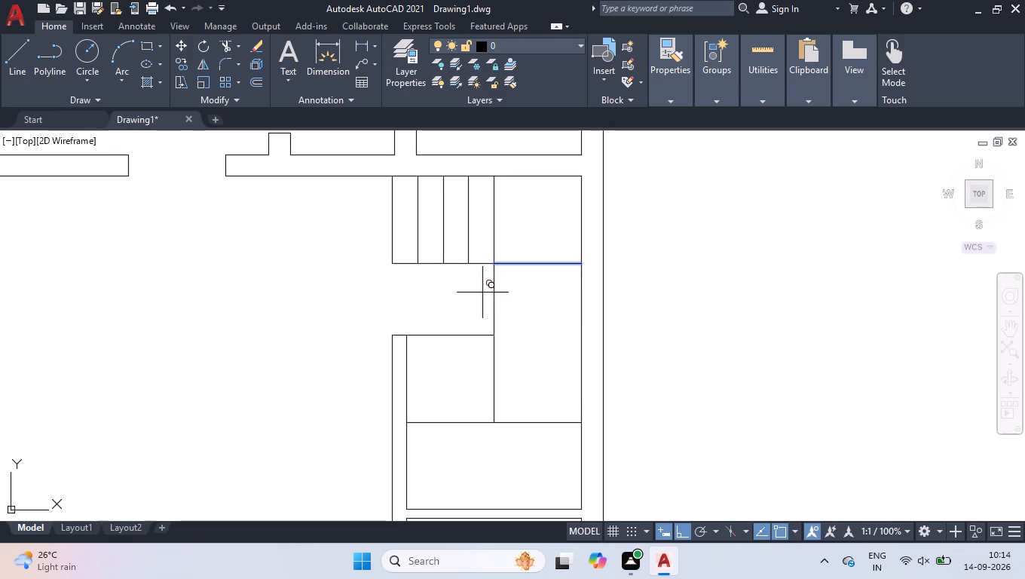
pyautogui.press('8')
pyautogui.press('BackSpace')
pyautogui.press('7')
pyautogui.press('Return')
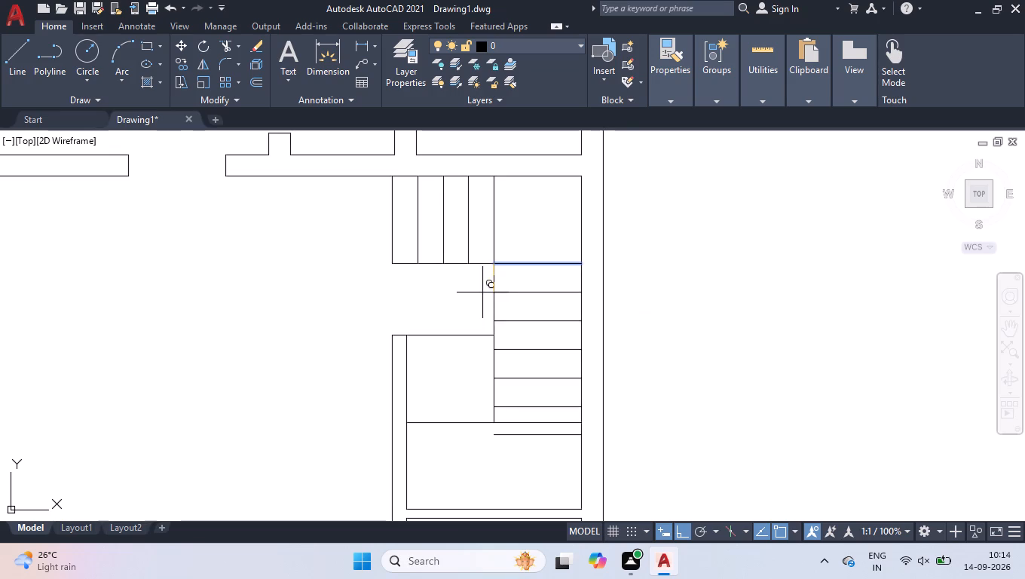
pyautogui.press('f')
pyautogui.press('Return')
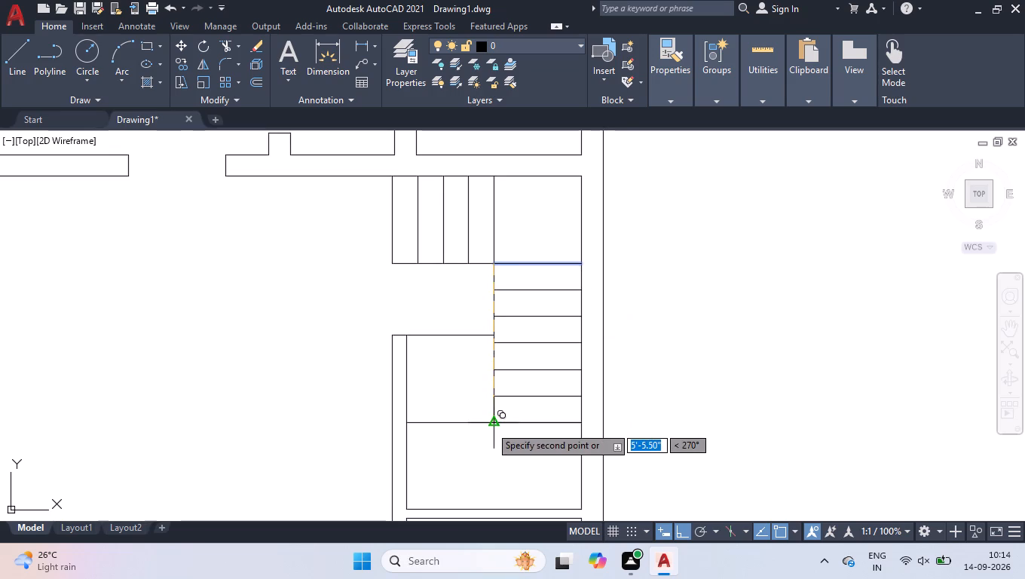
pyautogui.click(491, 426)
pyautogui.press('space')
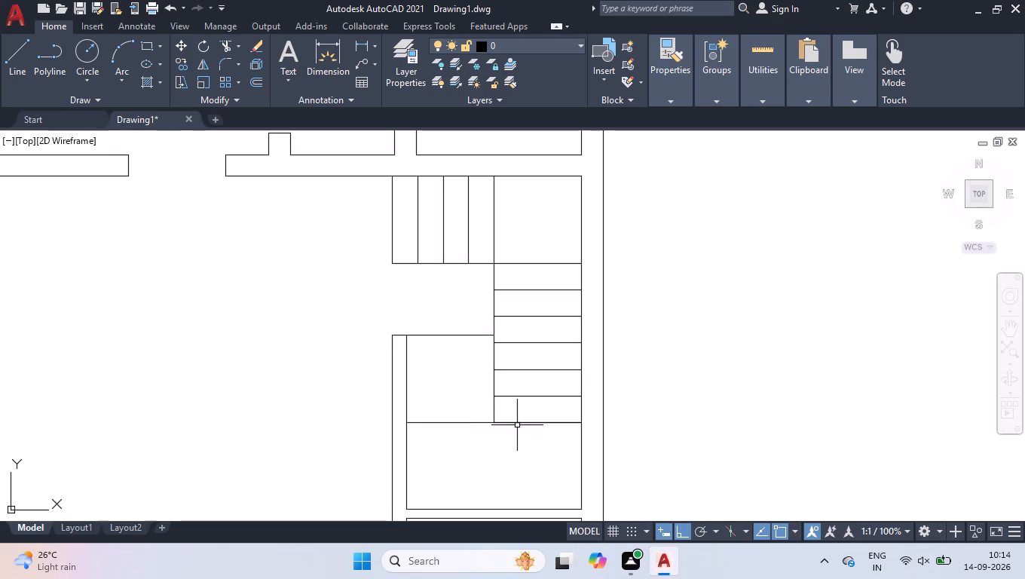
# Delete the duplicate line overlapping the landing's top edge below the right flight.
pyautogui.click(519, 424)
pyautogui.press('Delete')
# Copy the lower-left flight's top line as a fitted array of 4 lines down to the landing's top edge.
pyautogui.click(457, 339)
pyautogui.click(455, 326)
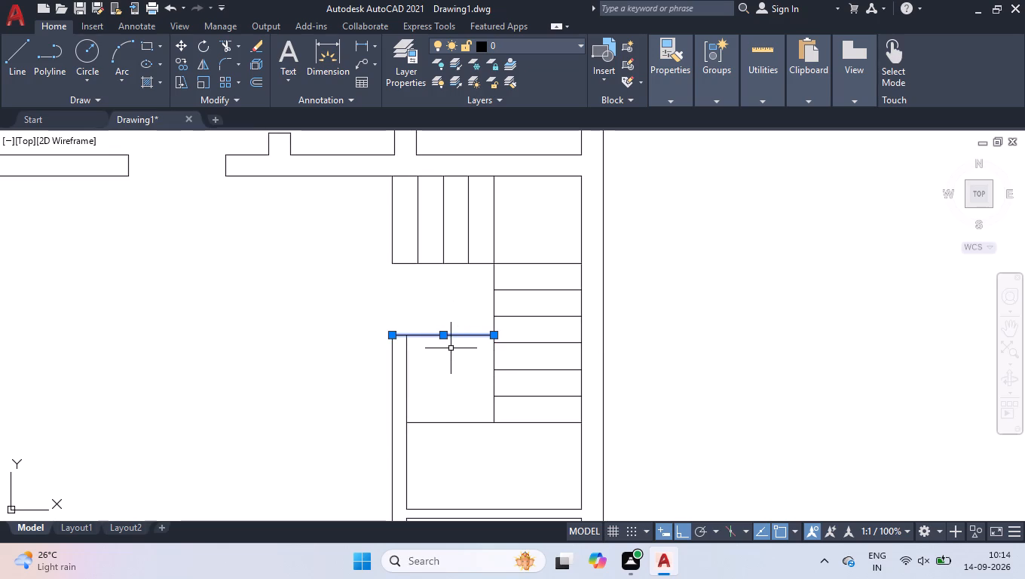
pyautogui.write('co')
pyautogui.press('Return')
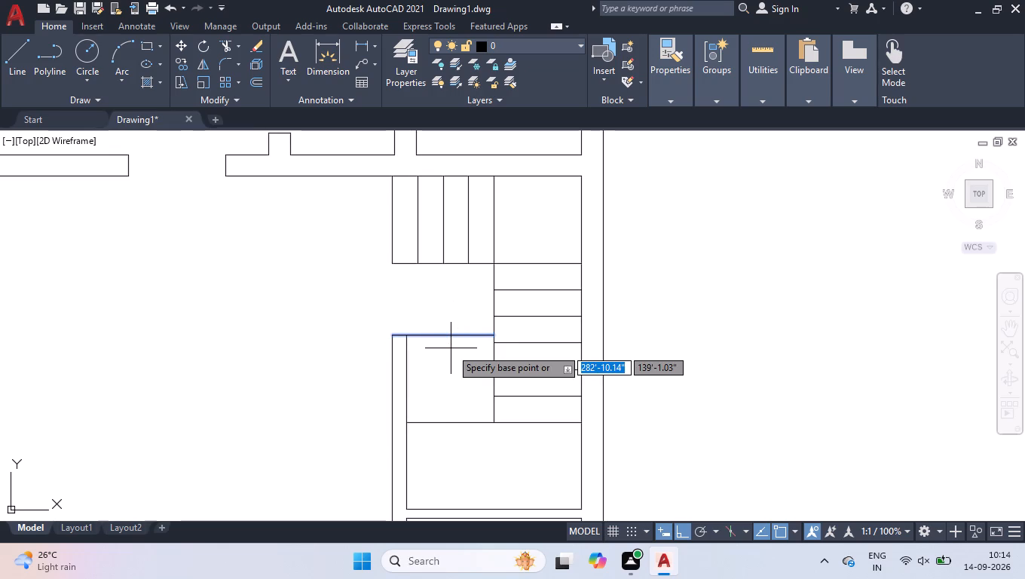
pyautogui.click(409, 335)
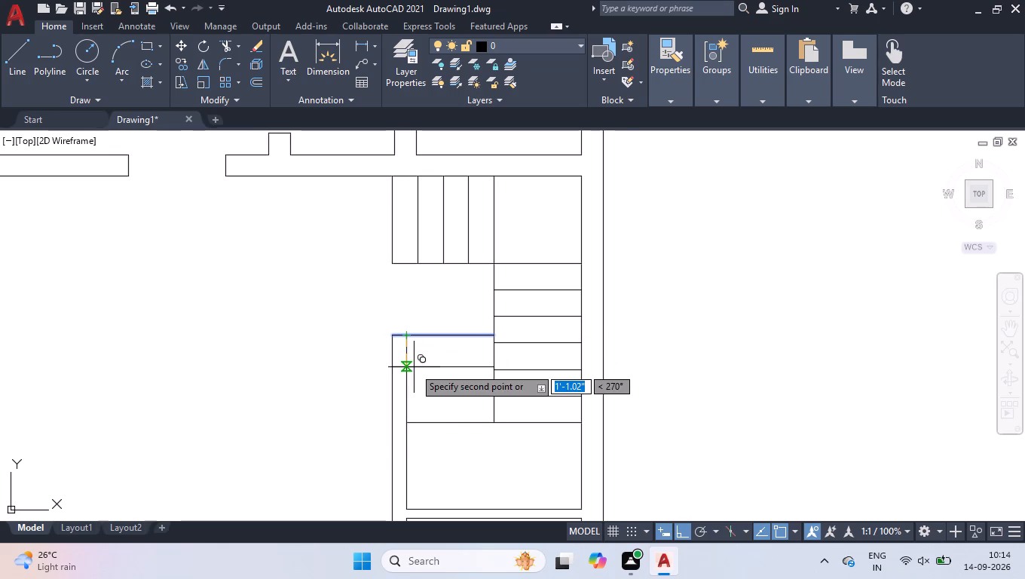
pyautogui.write('ar')
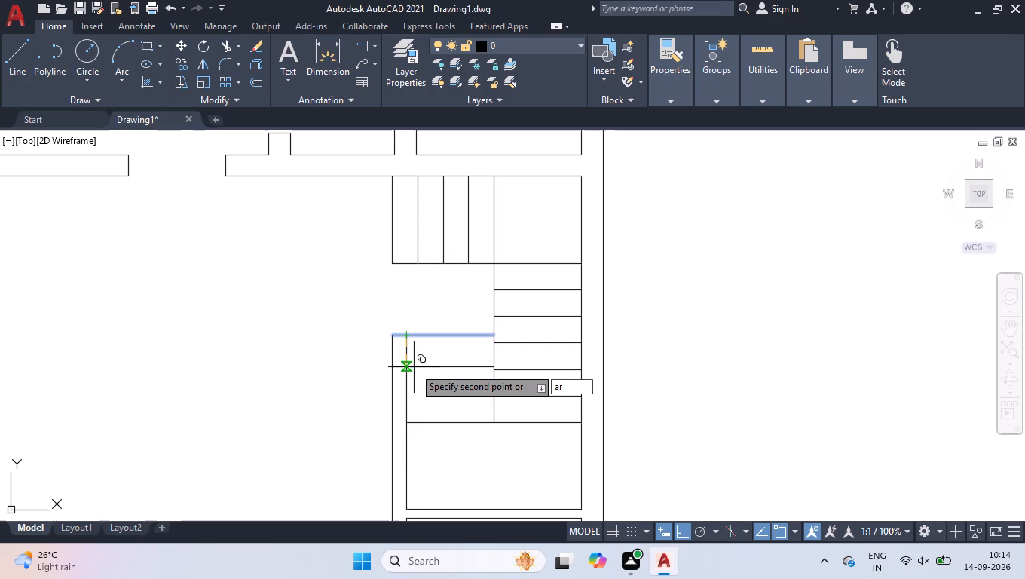
pyautogui.press('Return')
pyautogui.write('44')
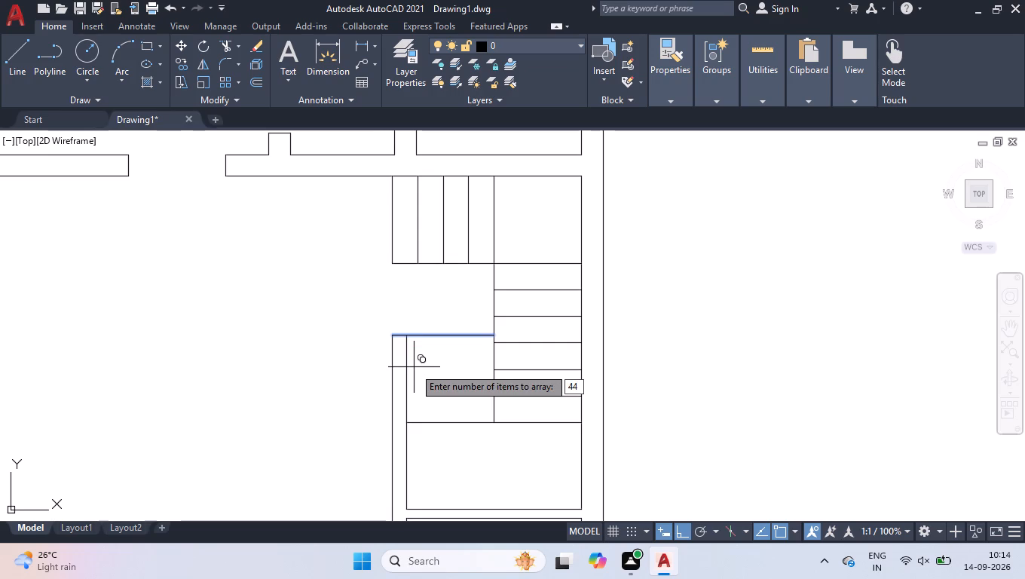
pyautogui.press('BackSpace')
pyautogui.press('Return')
pyautogui.press('f')
pyautogui.press('Return')
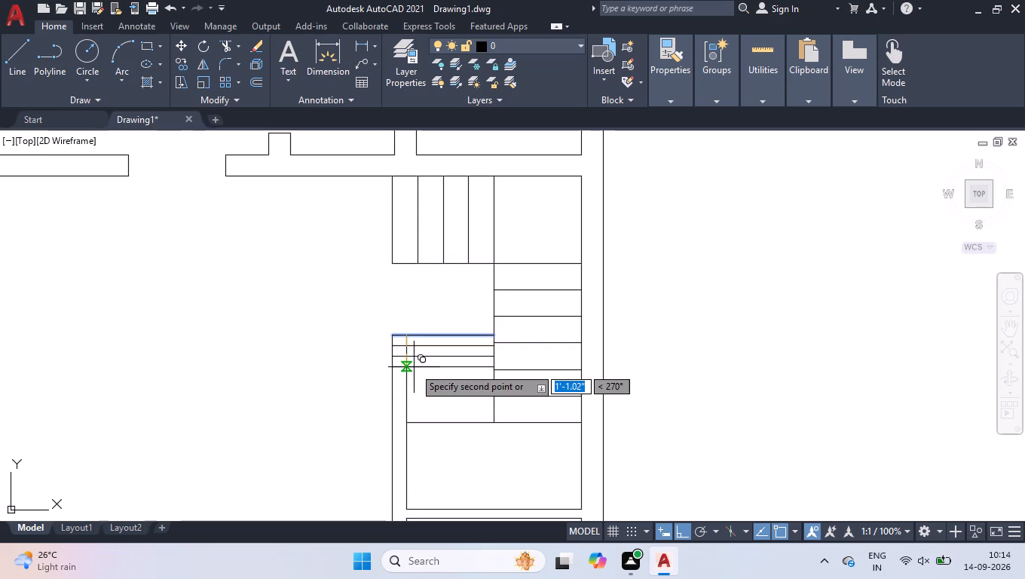
pyautogui.click(411, 423)
pyautogui.press('space')
# Trim the copied tread lines where they cross the thin wall beside the lower-left flight.
pyautogui.write('tr')
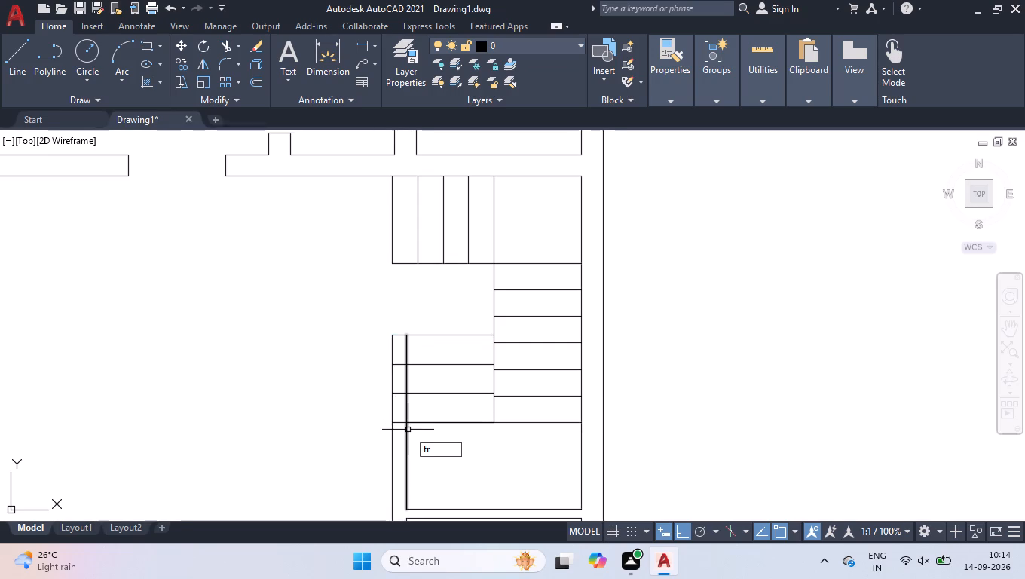
pyautogui.press('space')
pyautogui.scroll(2, 398, 432)
pyautogui.moveTo(398, 432); pyautogui.dragTo(398, 415)
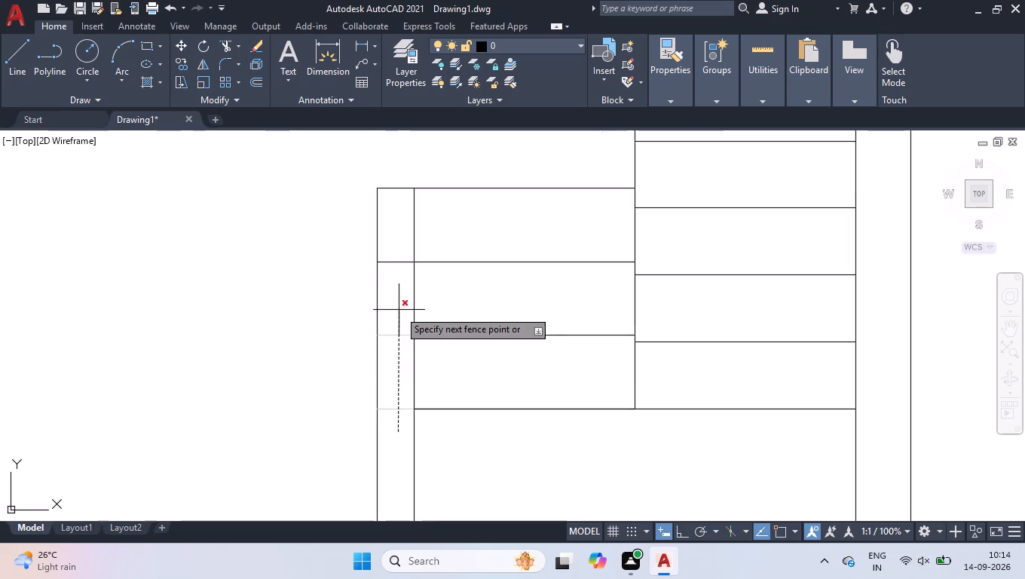
pyautogui.click(396, 231)
pyautogui.press('space')
pyautogui.scroll(-3, 402, 295)
pyautogui.scroll(-2, 445, 404)
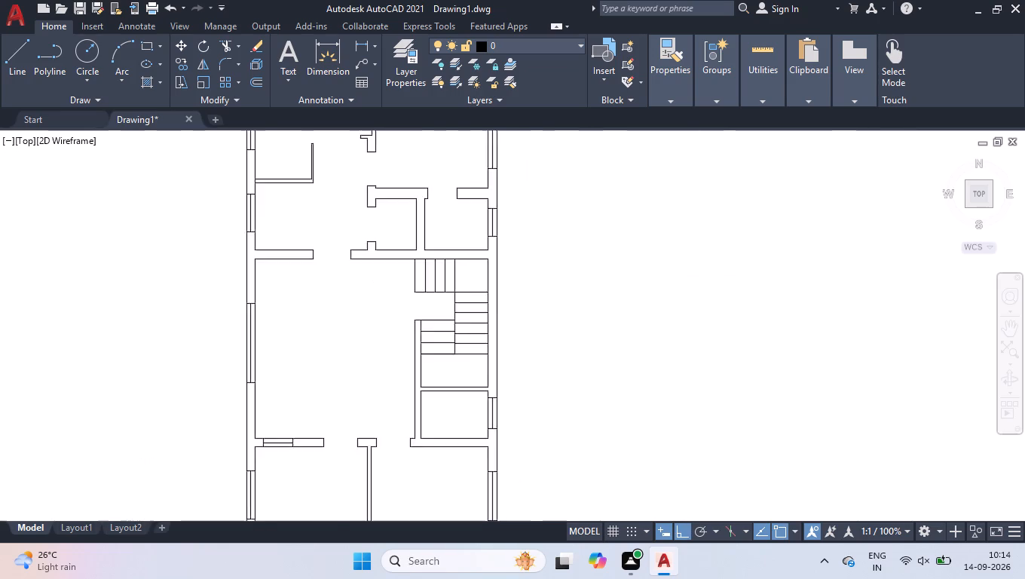
# Offset the upper flight's bottom line upward and the vertical stair line to the right by 1".
pyautogui.scroll(2, 424, 353)
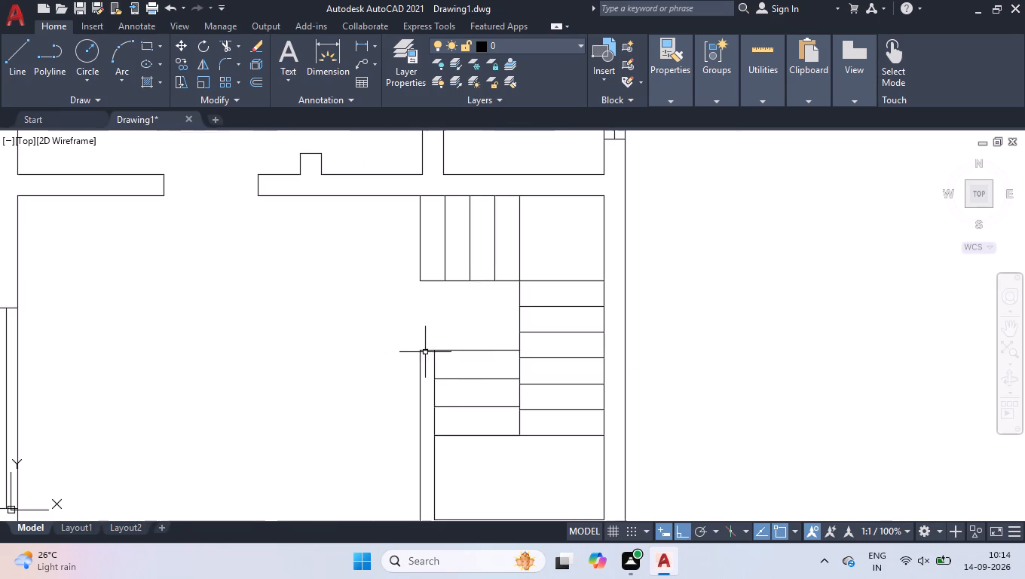
pyautogui.scroll(1, 425, 352)
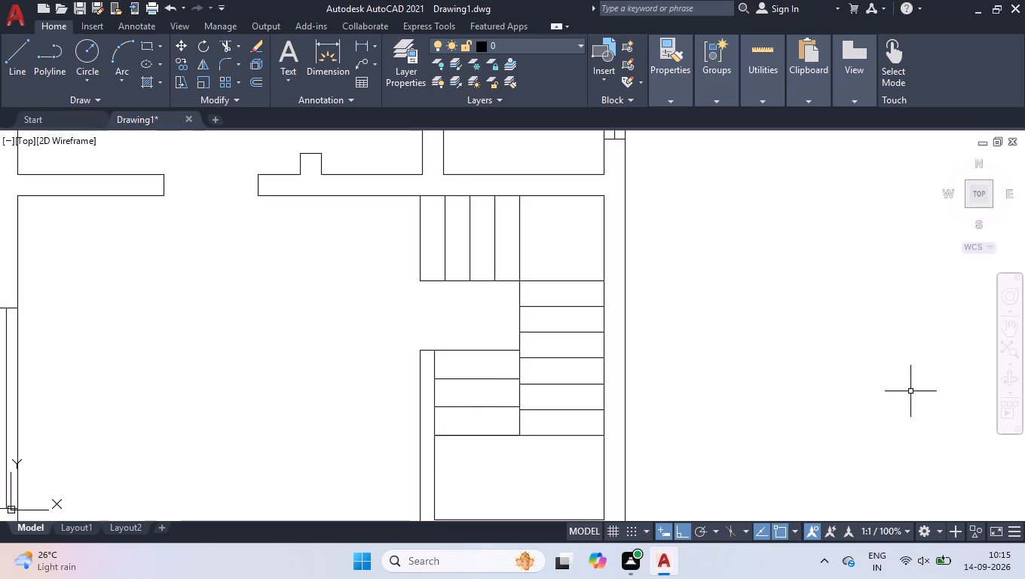
pyautogui.write('off')
pyautogui.press('Return')
pyautogui.press('1')
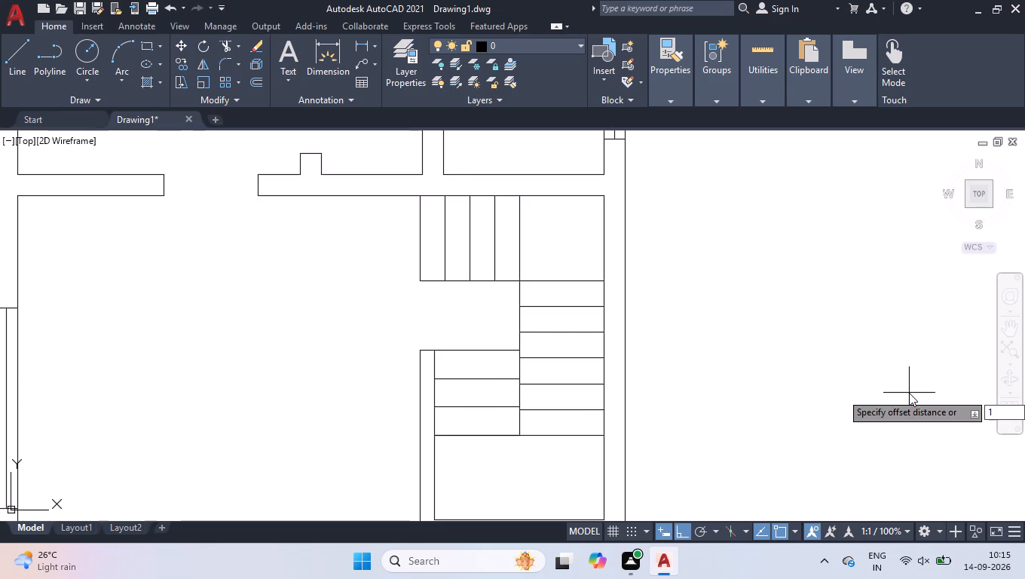
pyautogui.press('Return')
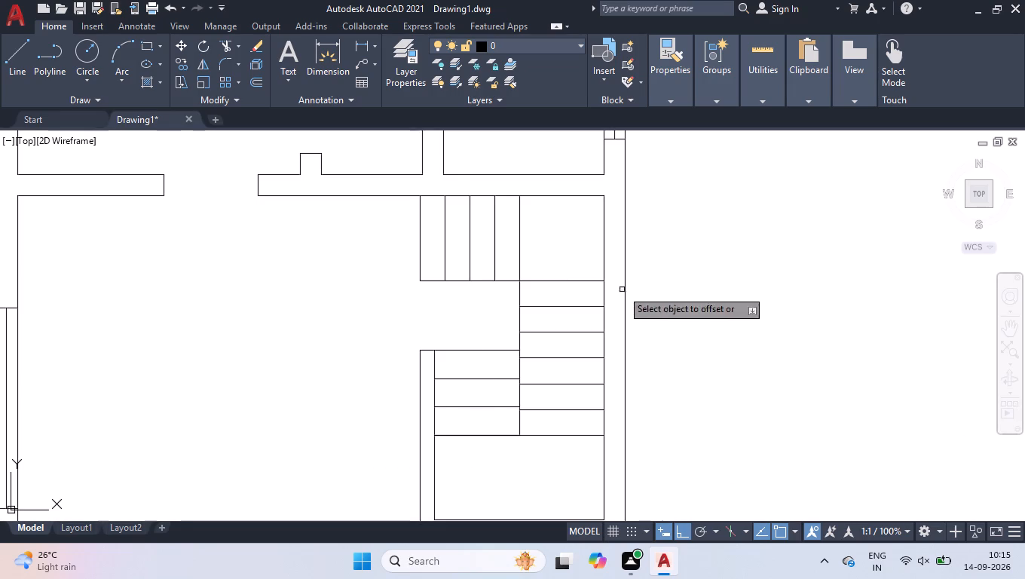
pyautogui.click(503, 280)
pyautogui.click(509, 265)
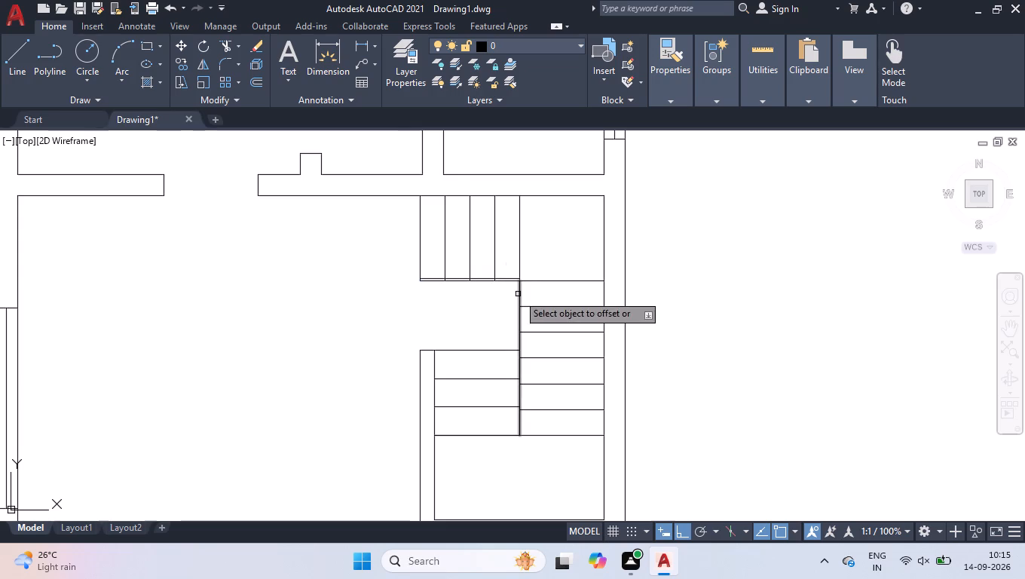
pyautogui.click(518, 295)
pyautogui.click(540, 298)
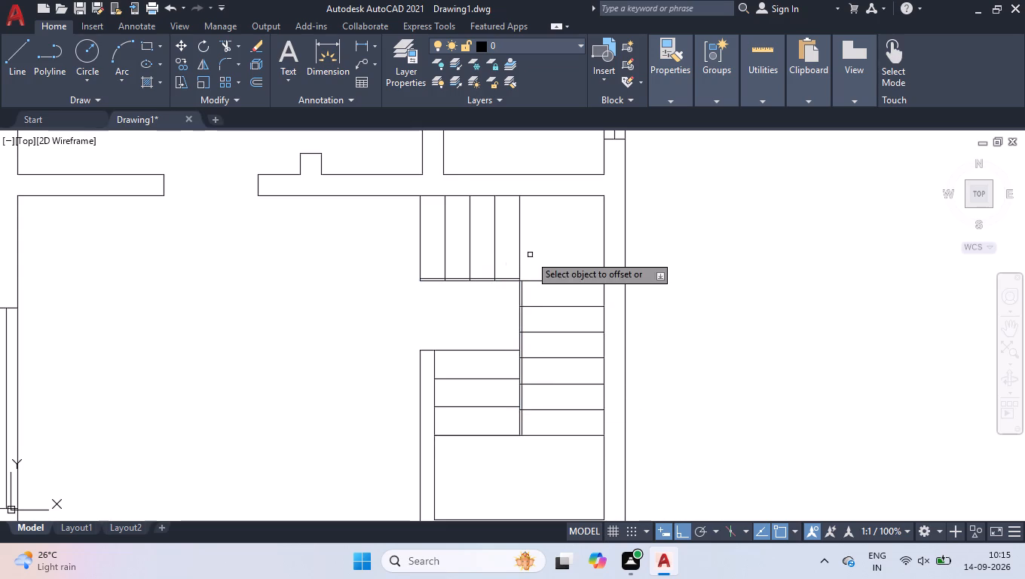
pyautogui.press('space')
pyautogui.scroll(3, 540, 268)
pyautogui.scroll(3, 419, 311)
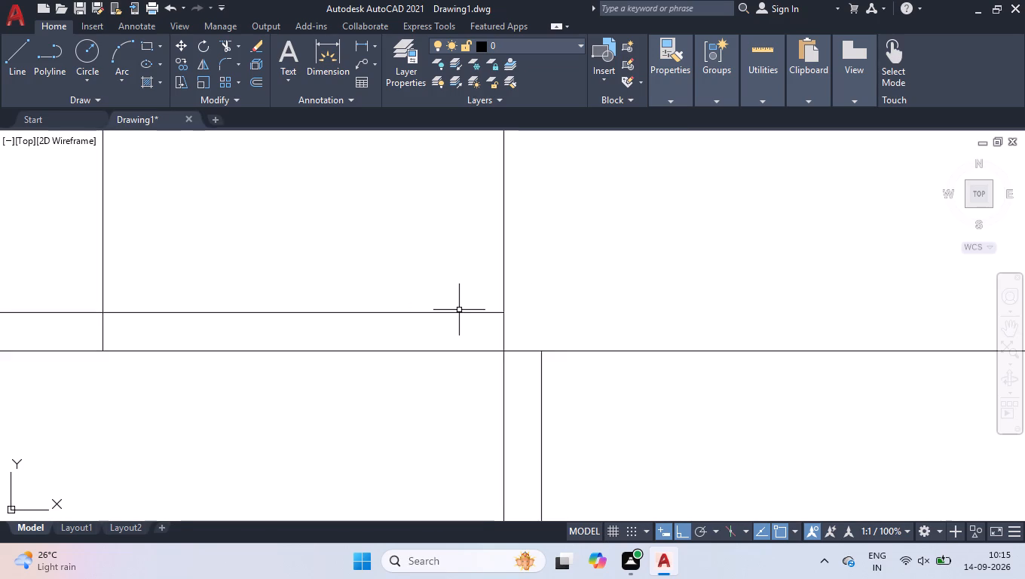
# Fillet the two 1" offset lines into a corner where the upper and right flights meet.
pyautogui.press('f')
pyautogui.press('Return')
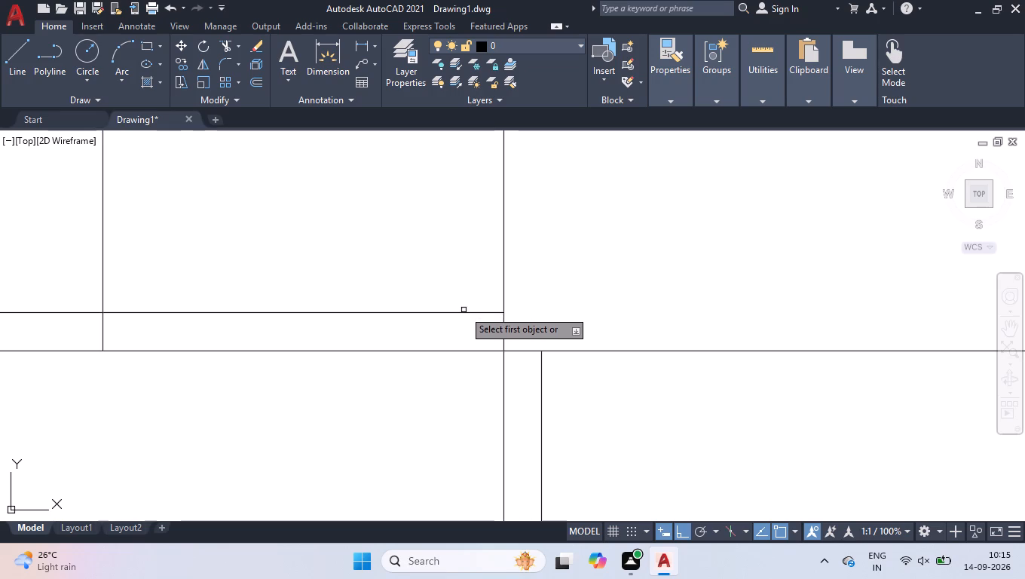
pyautogui.click(464, 313)
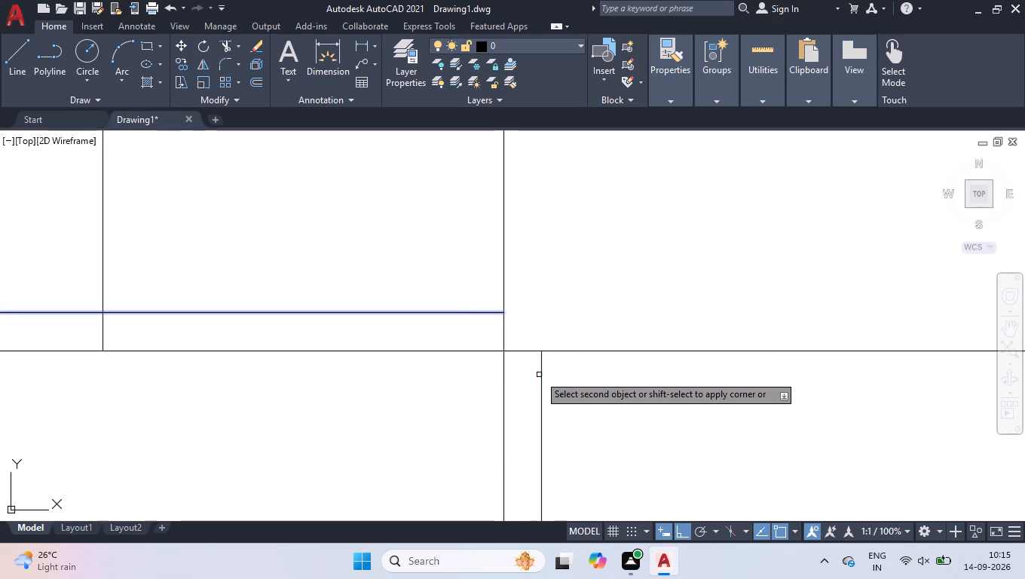
pyautogui.click(540, 372)
pyautogui.scroll(-8, 518, 304)
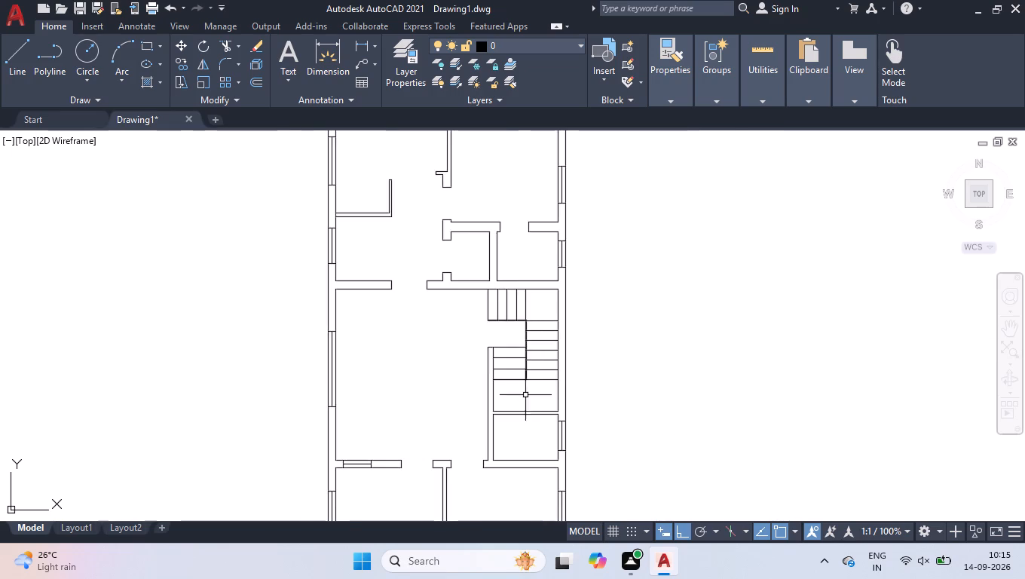
# Fillet the two parallel vertical railing lines to give a rounded end at the landing's top edge.
pyautogui.scroll(3, 505, 382)
pyautogui.scroll(5, 571, 376)
pyautogui.press('space')
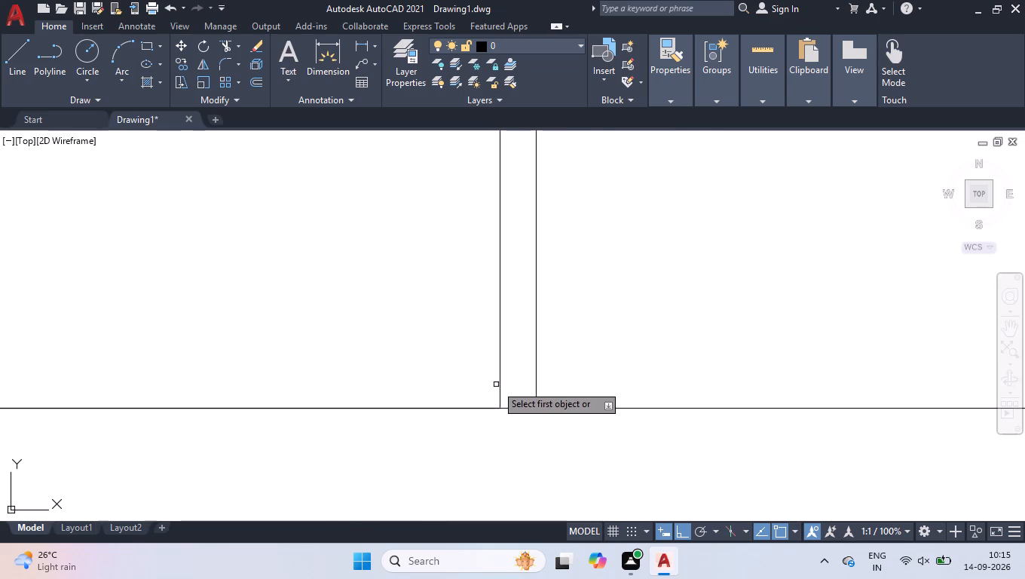
pyautogui.click(500, 383)
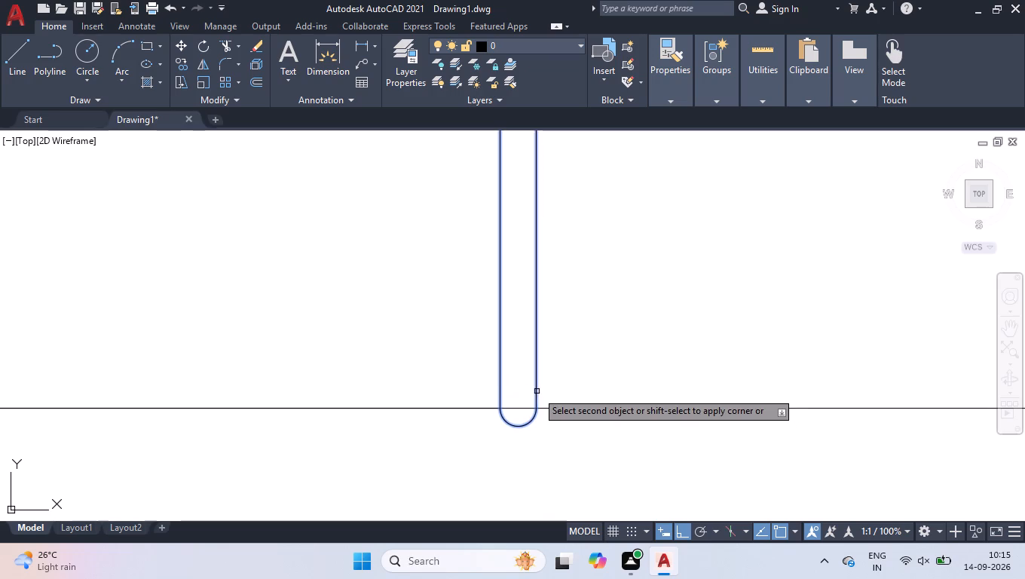
pyautogui.click(536, 391)
pyautogui.scroll(-5, 512, 424)
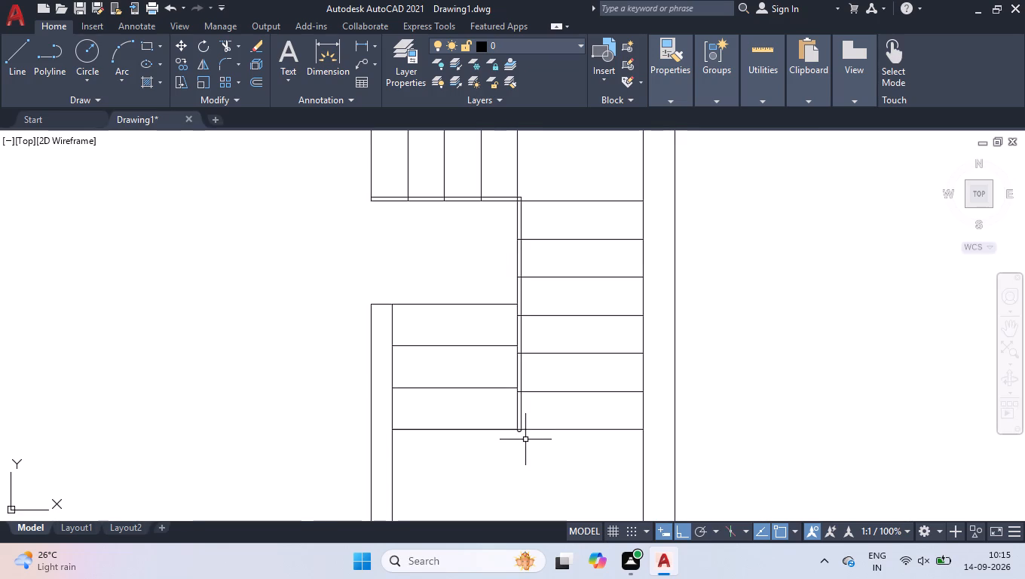
# Draw the stair direction line from the upper flight's outer-edge midpoint, about 8'-6" down the right flight, 3' across the landing, up to the left flight's end.
pyautogui.press('l')
pyautogui.press('Return')
pyautogui.scroll(-2, 524, 441)
pyautogui.scroll(1, 493, 333)
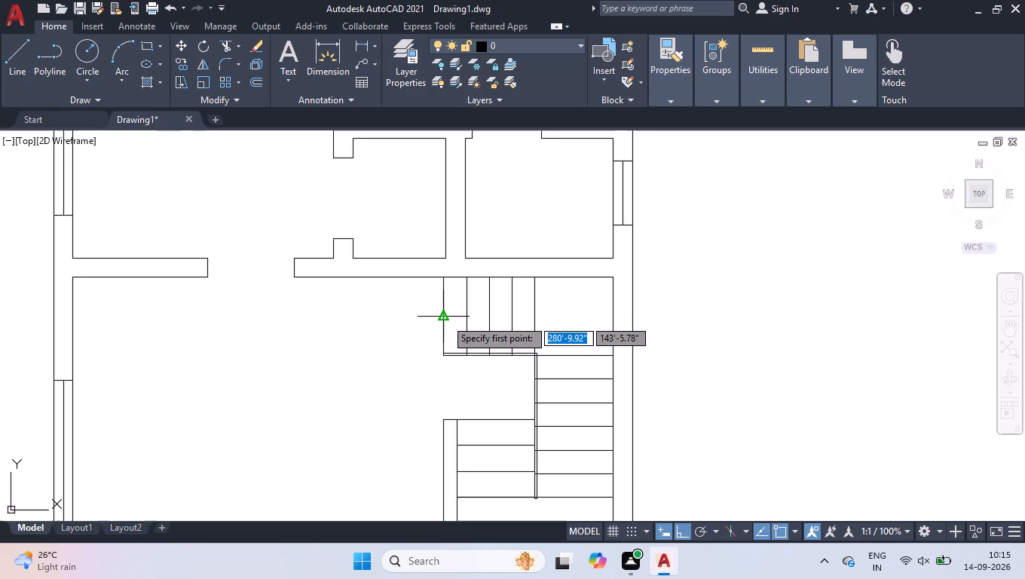
pyautogui.click(445, 318)
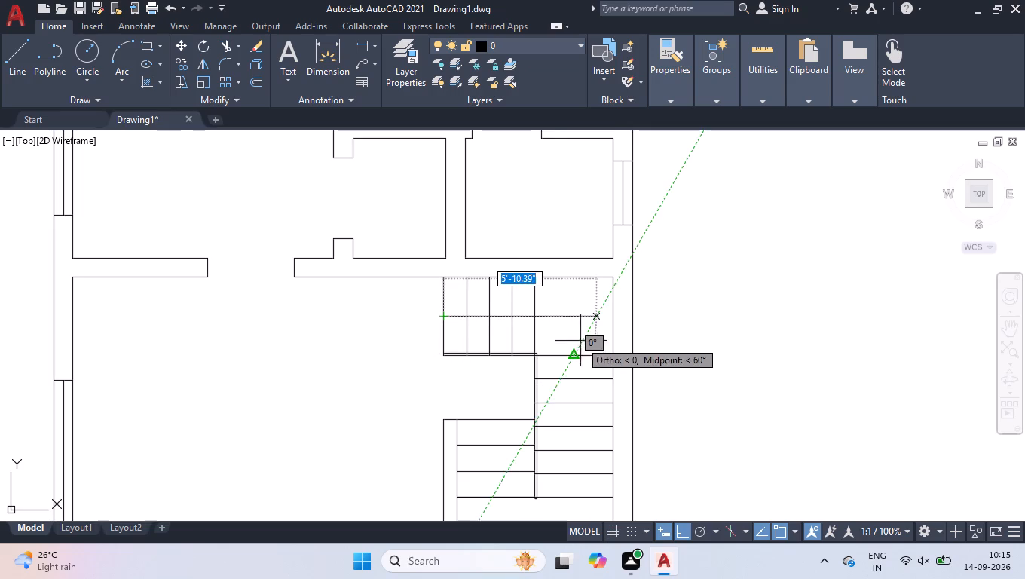
pyautogui.click(576, 326)
pyautogui.scroll(-2, 572, 454)
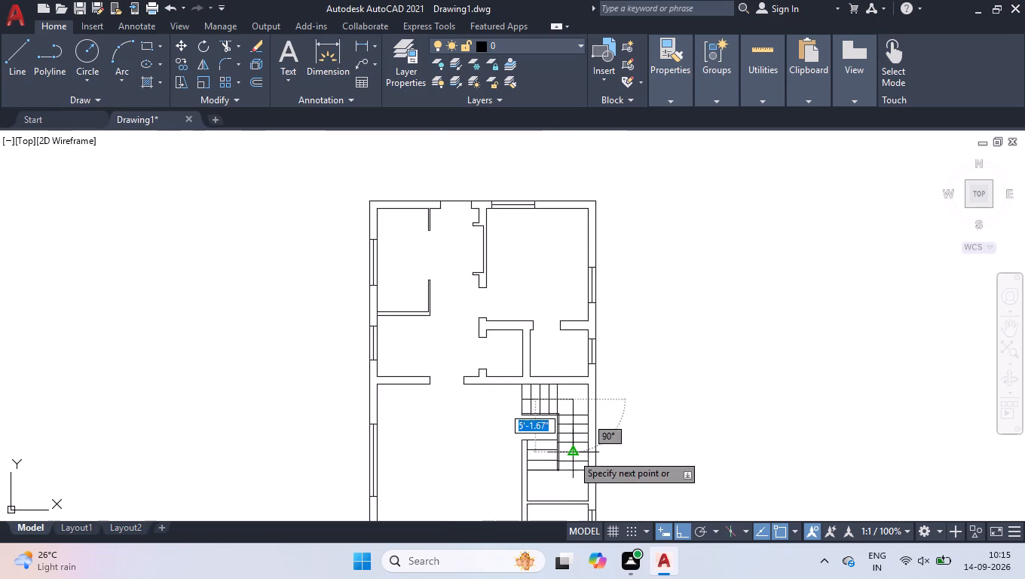
pyautogui.scroll(2, 578, 501)
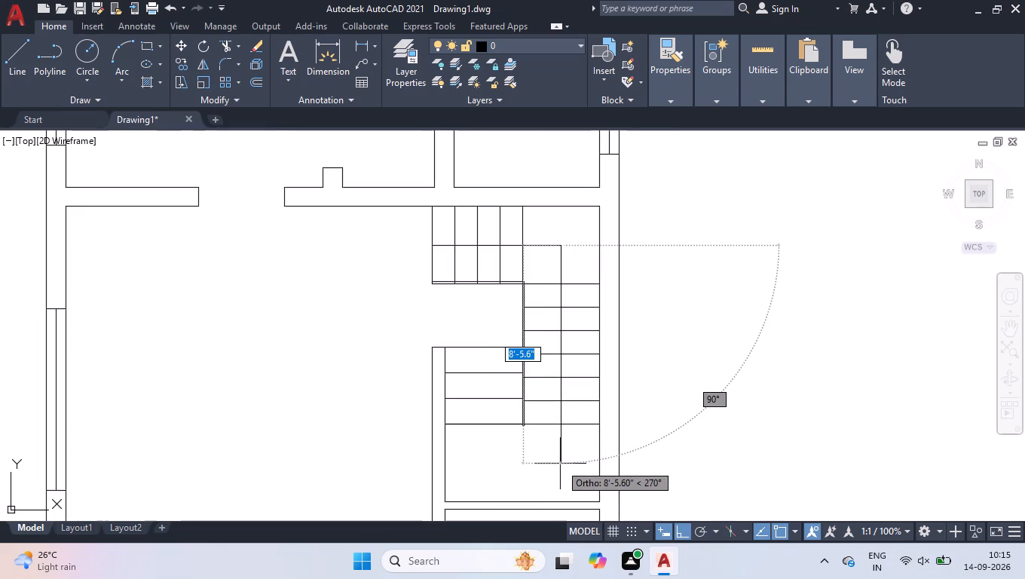
pyautogui.click(559, 464)
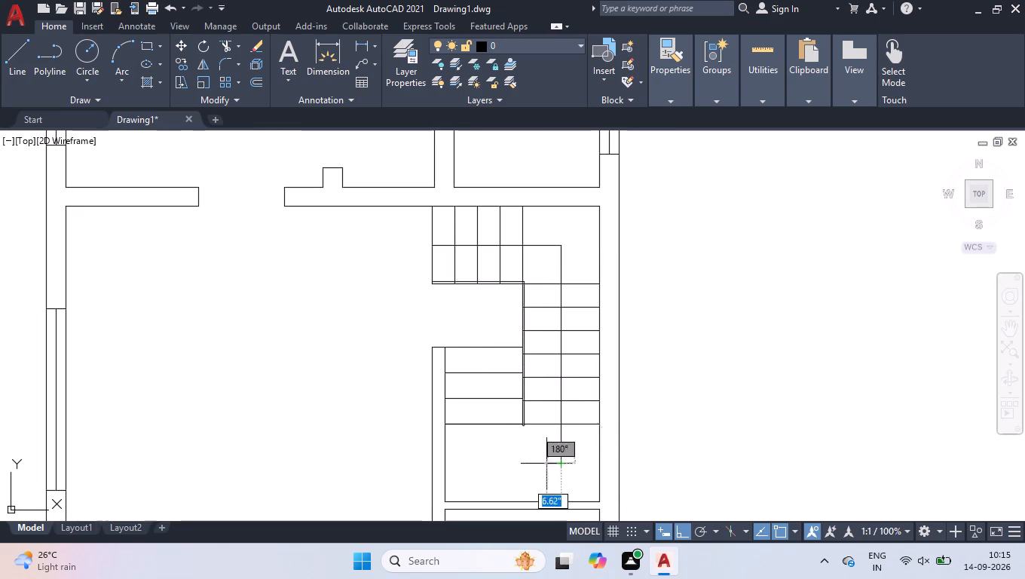
pyautogui.click(486, 464)
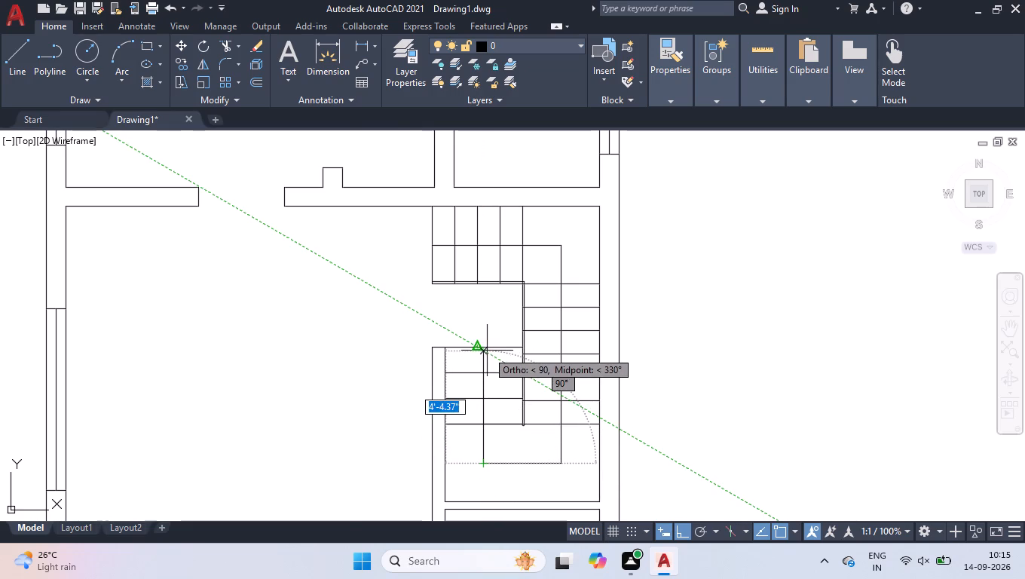
pyautogui.scroll(2, 487, 351)
pyautogui.click(473, 345)
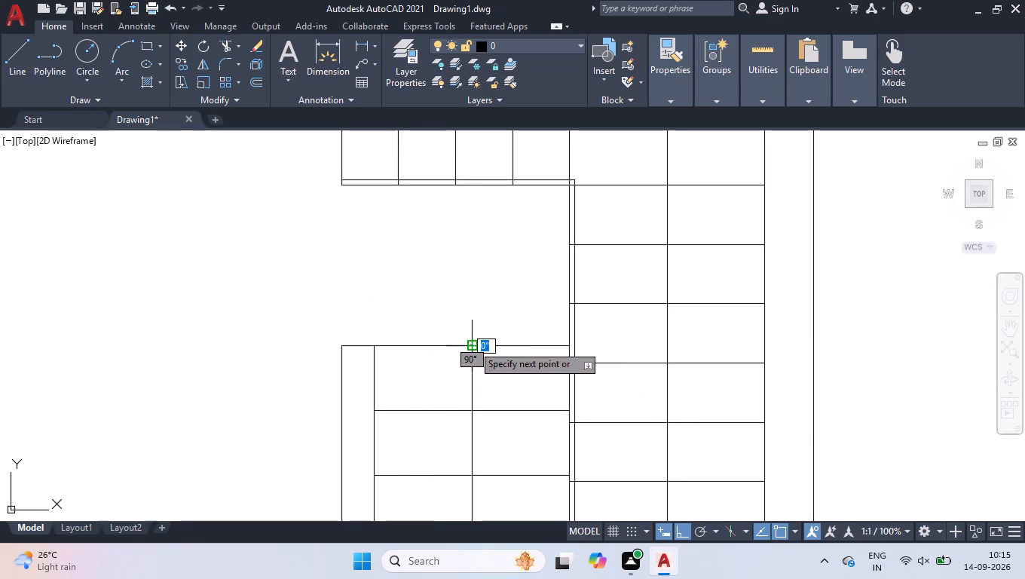
# Draw one side of the arrowhead at 240° from the direction line's end, with its lower end brought back to the first tread line below.
pyautogui.click(699, 538)
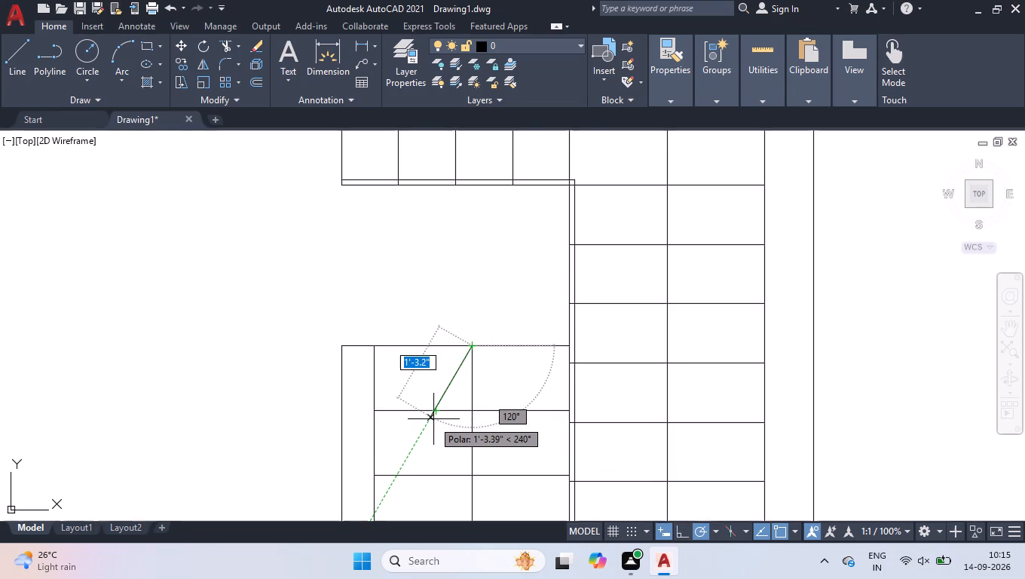
pyautogui.click(433, 419)
pyautogui.press('space')
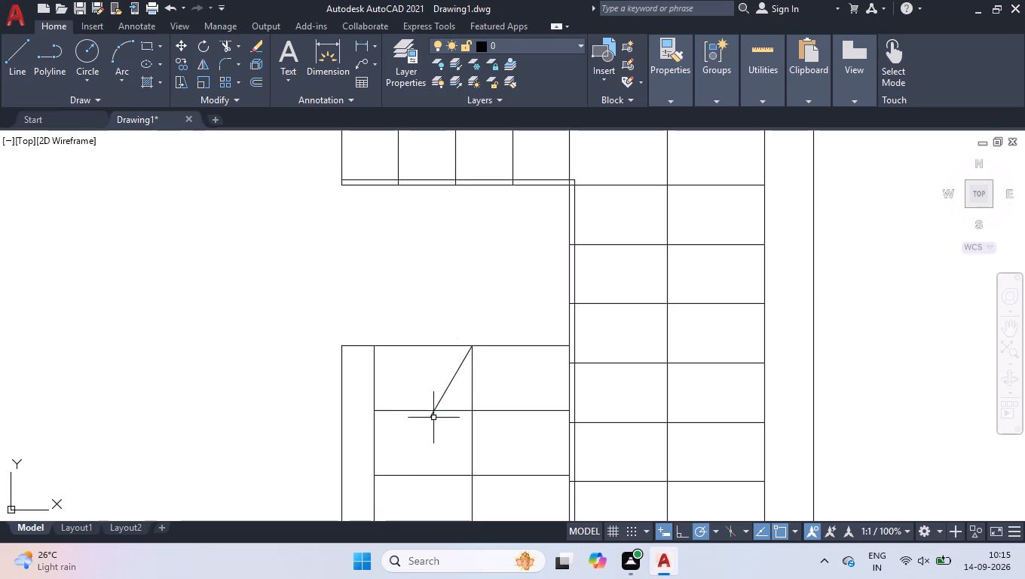
pyautogui.scroll(3, 433, 414)
pyautogui.click(433, 413)
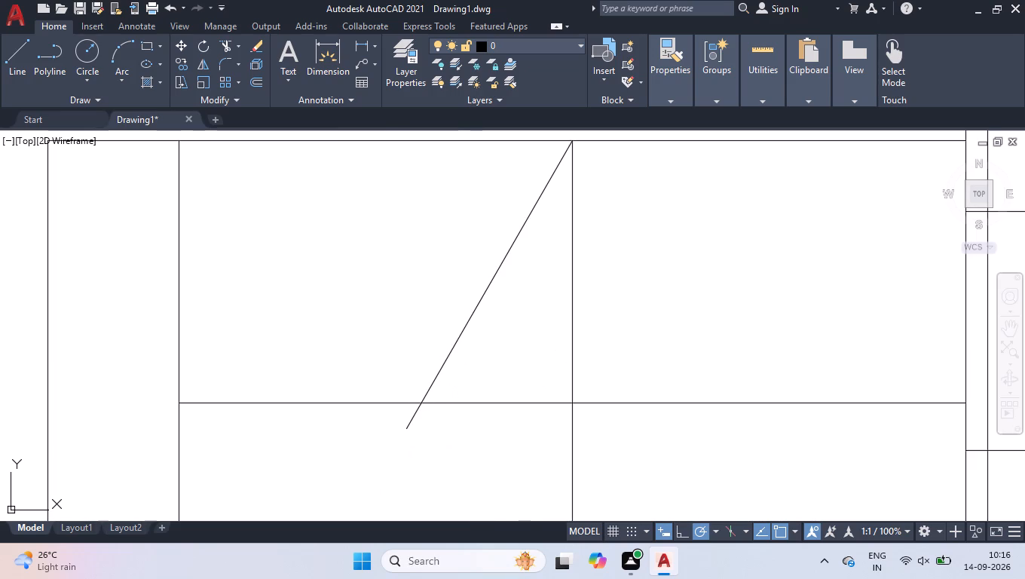
pyautogui.click(394, 422)
pyautogui.scroll(3, 425, 400)
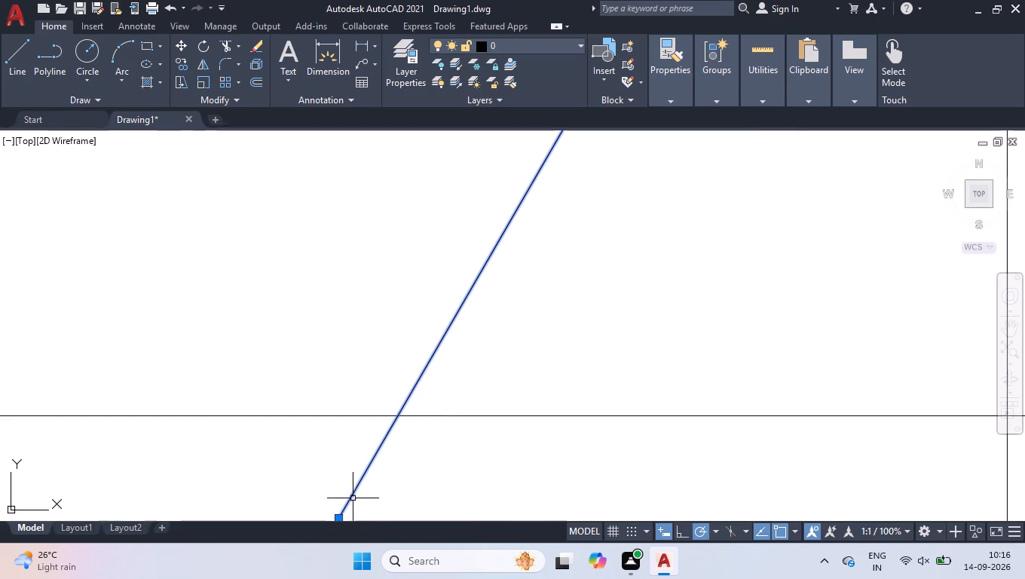
pyautogui.click(340, 518)
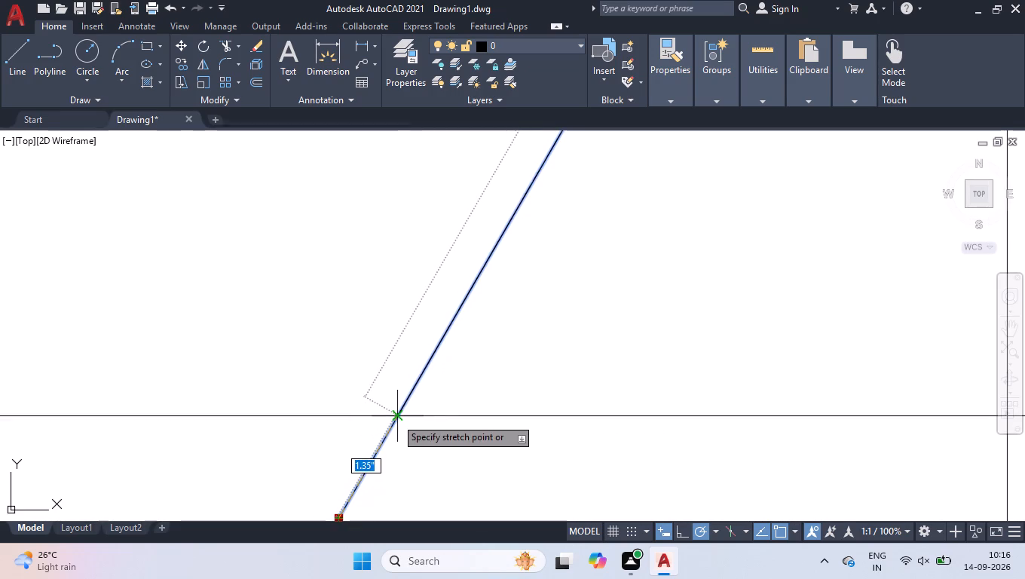
pyautogui.click(397, 417)
# Mirror the slanted arrowhead line about the vertical direction line, keeping the original, to complete the arrow.
pyautogui.write('mi')
pyautogui.press('Return')
pyautogui.scroll(-4, 425, 365)
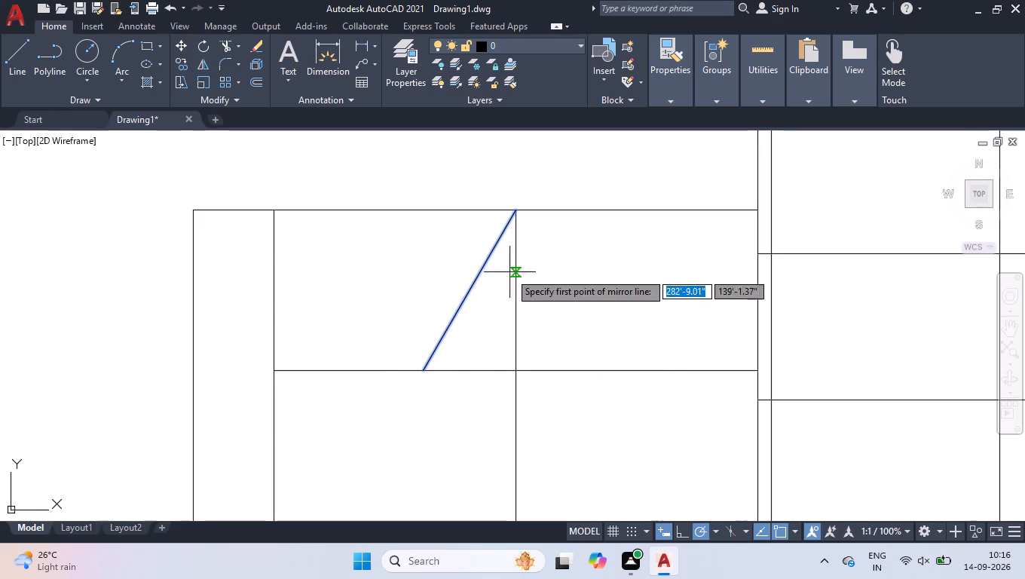
pyautogui.click(514, 207)
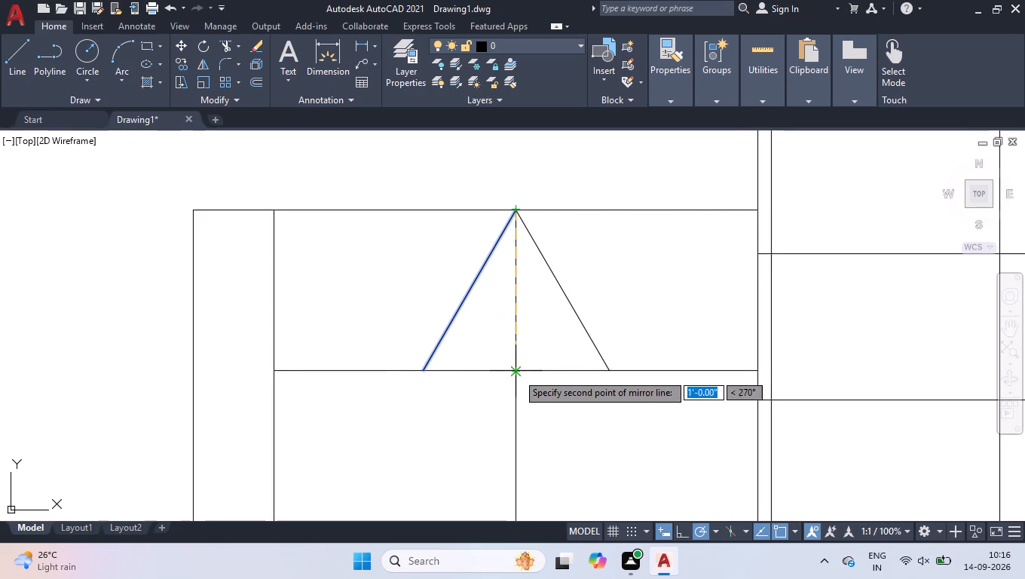
pyautogui.click(517, 373)
pyautogui.moveTo(562, 426); pyautogui.dragTo(517, 373)
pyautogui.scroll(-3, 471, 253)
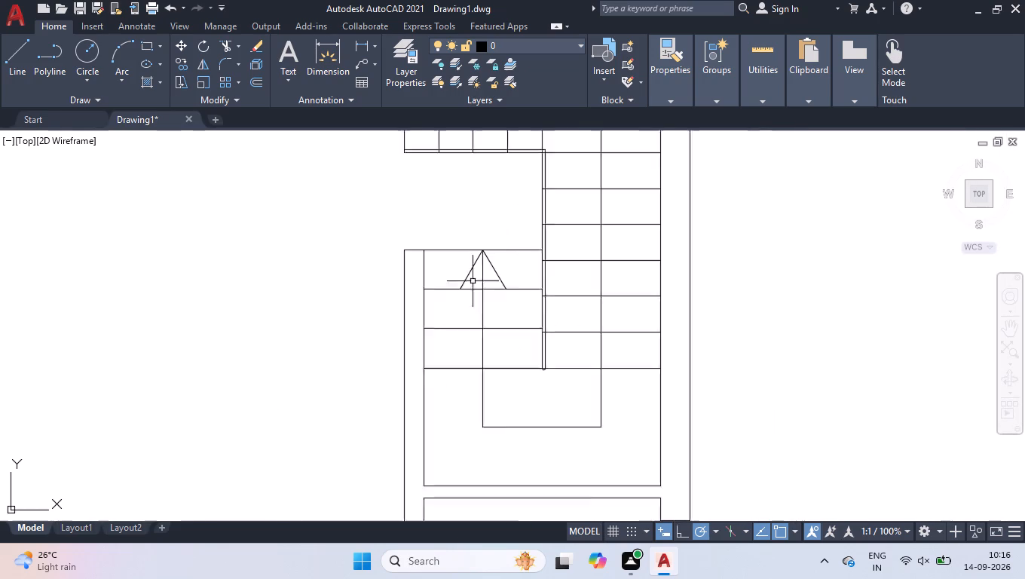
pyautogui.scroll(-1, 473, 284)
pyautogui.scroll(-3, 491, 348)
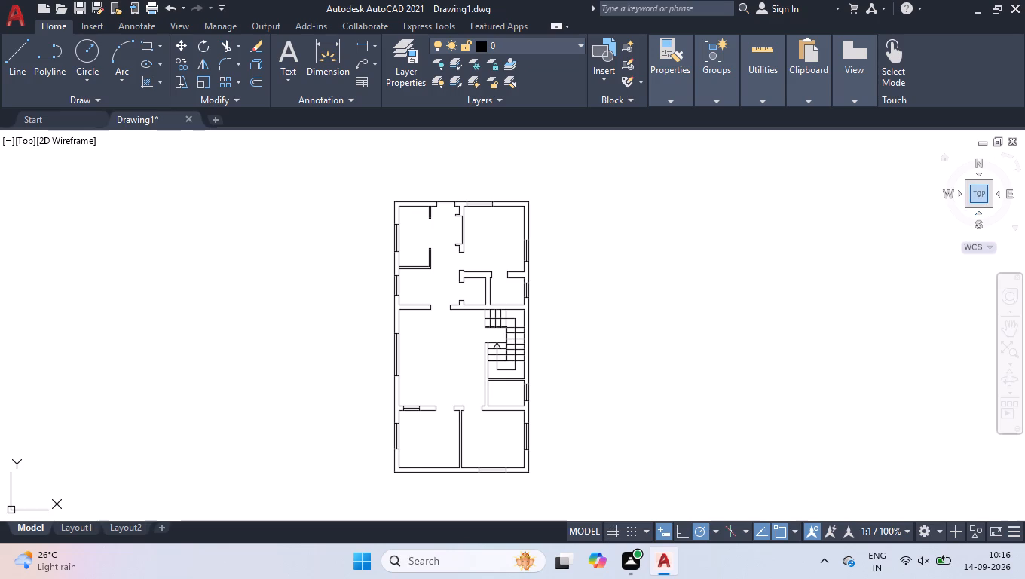
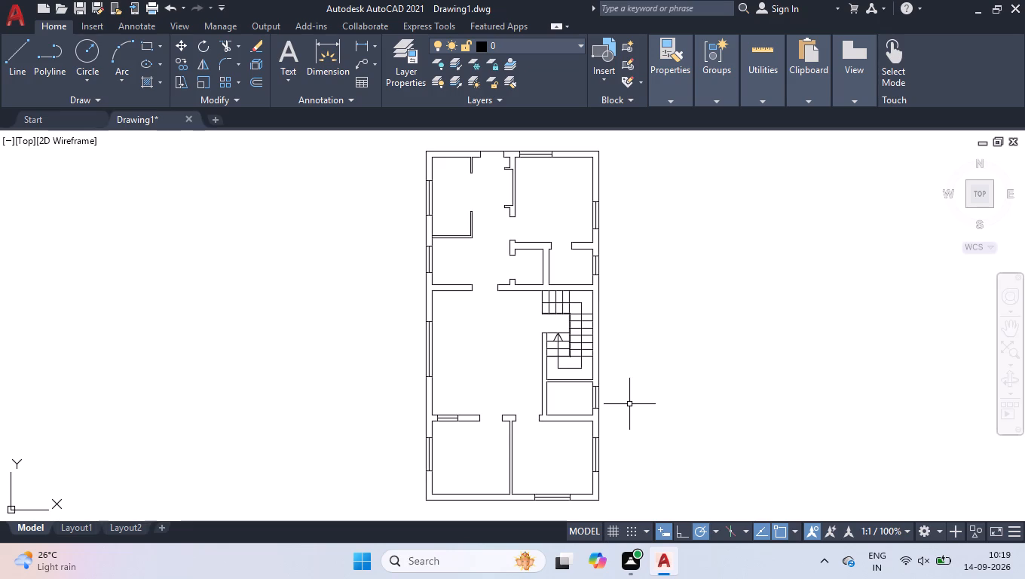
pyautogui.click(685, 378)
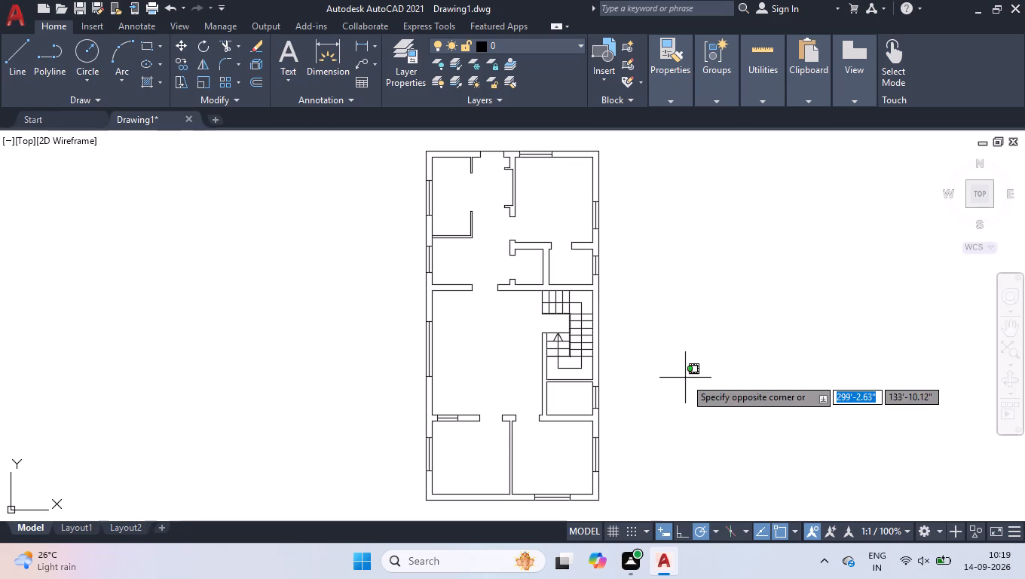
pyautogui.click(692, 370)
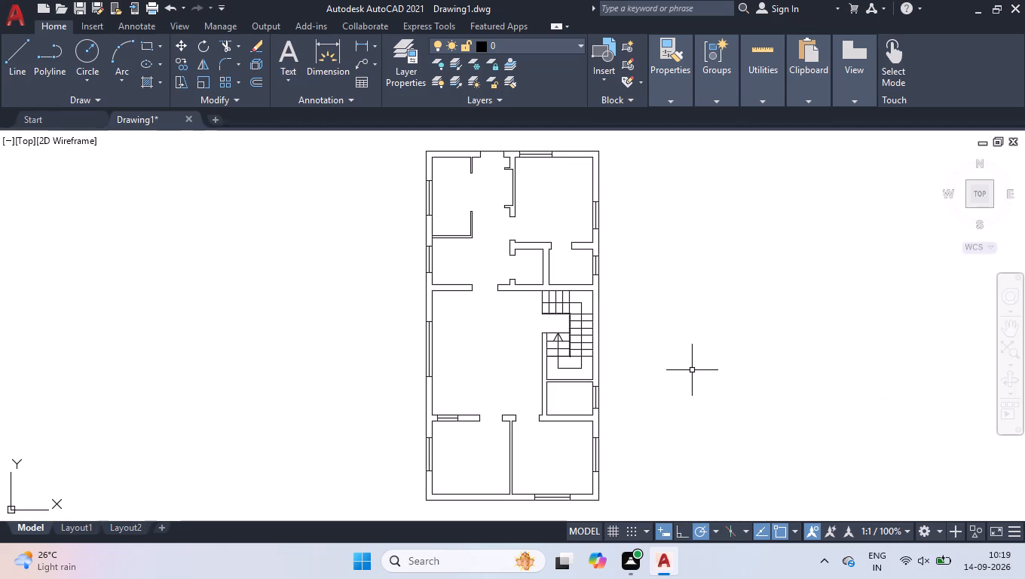
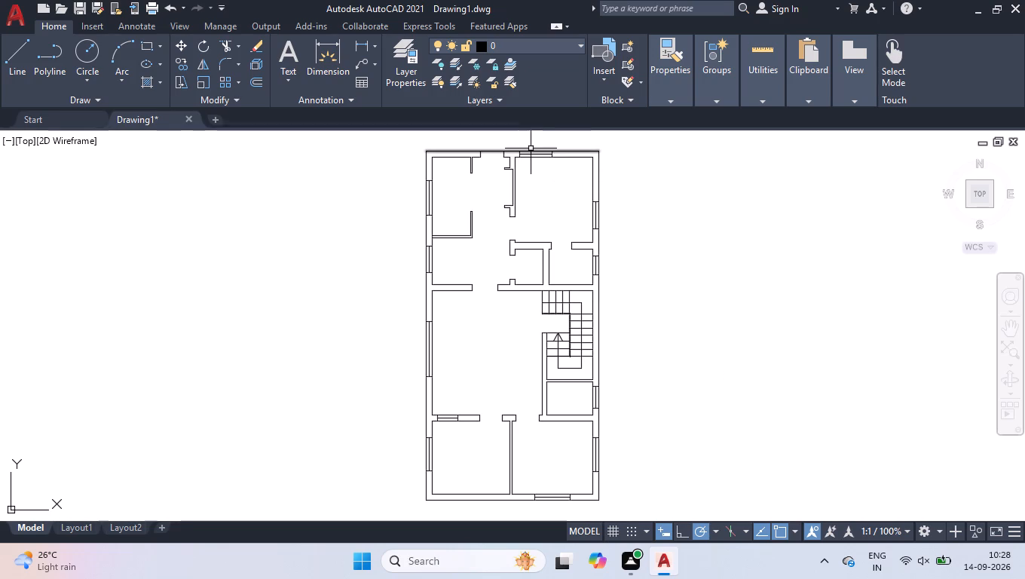
# Trim the outer wall's inner face line where the thin partition below the upper-left room meets it.
pyautogui.scroll(2, 494, 144)
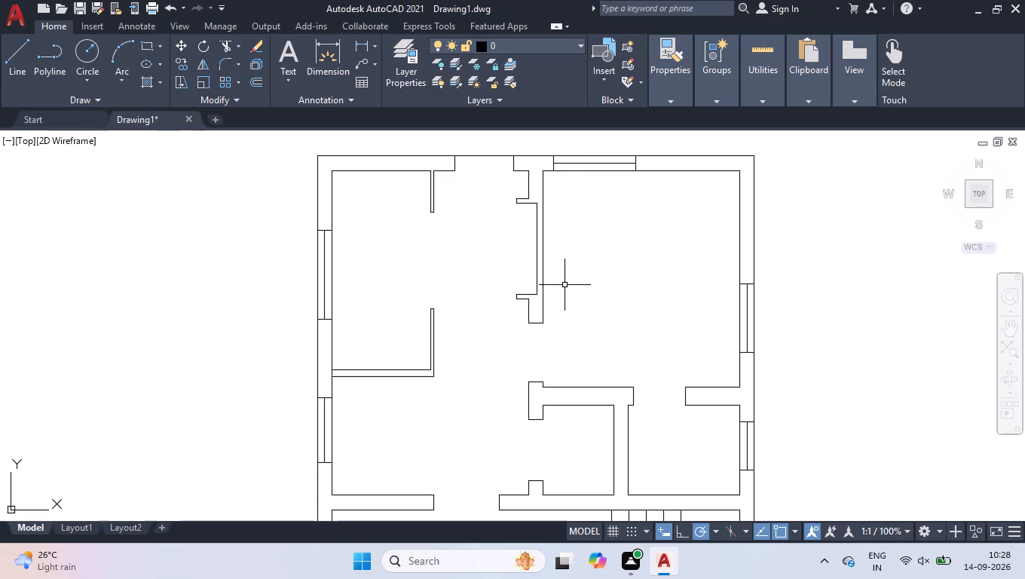
pyautogui.write('tr')
pyautogui.press('Return')
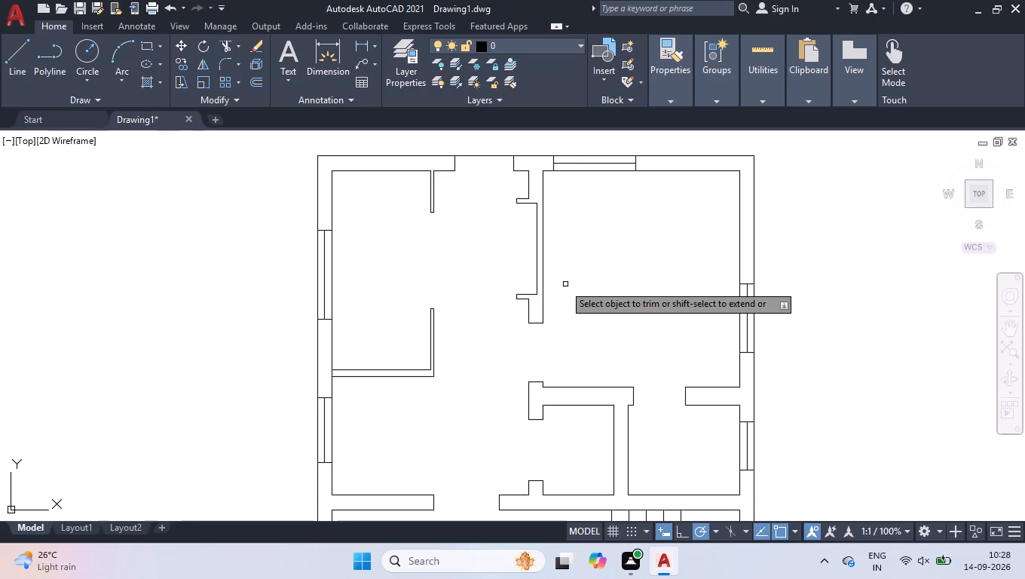
pyautogui.scroll(4, 320, 376)
pyautogui.click(351, 366)
pyautogui.click(393, 369)
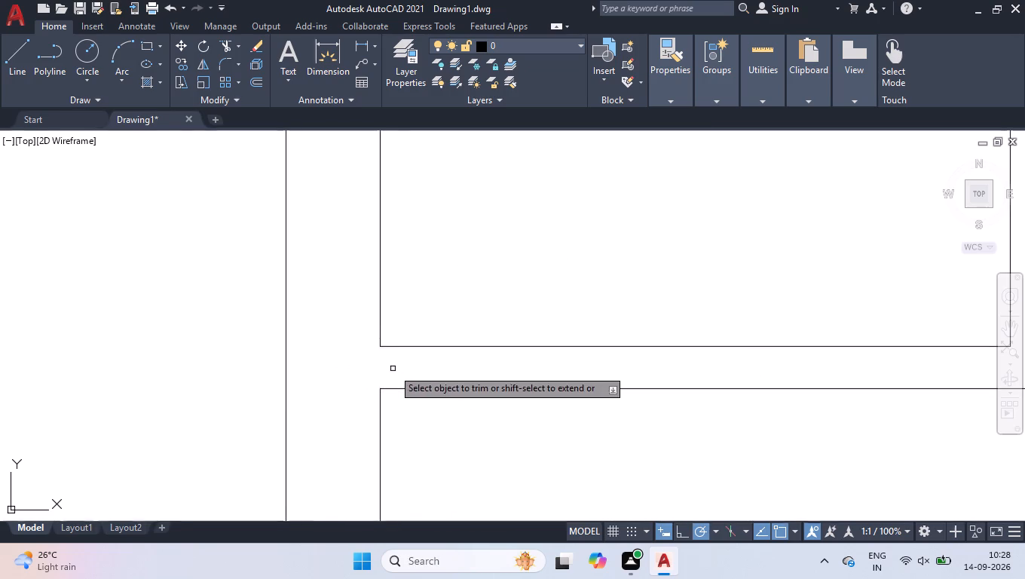
pyautogui.scroll(-6, 379, 357)
pyautogui.scroll(-2, 431, 391)
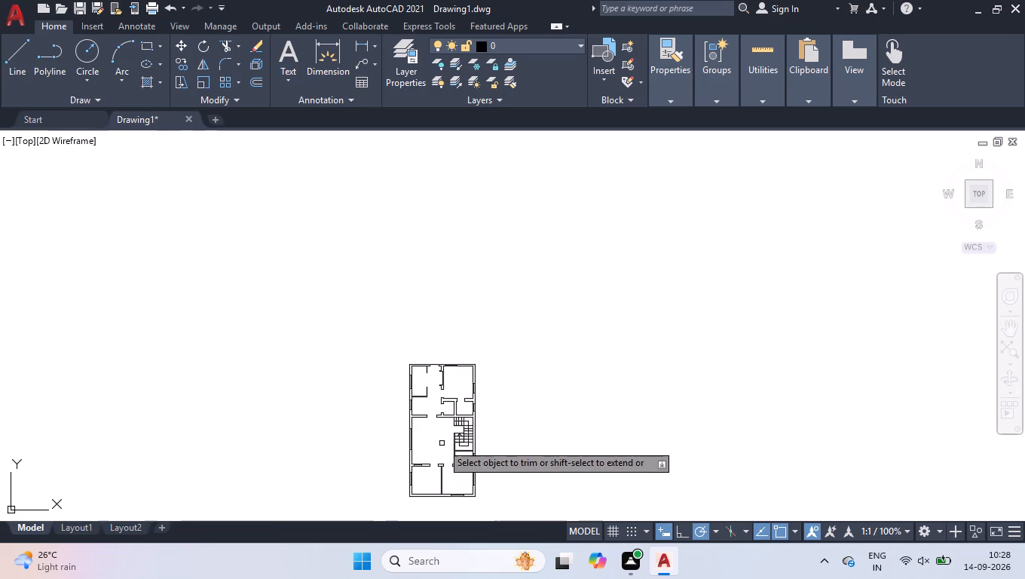
pyautogui.scroll(2, 468, 517)
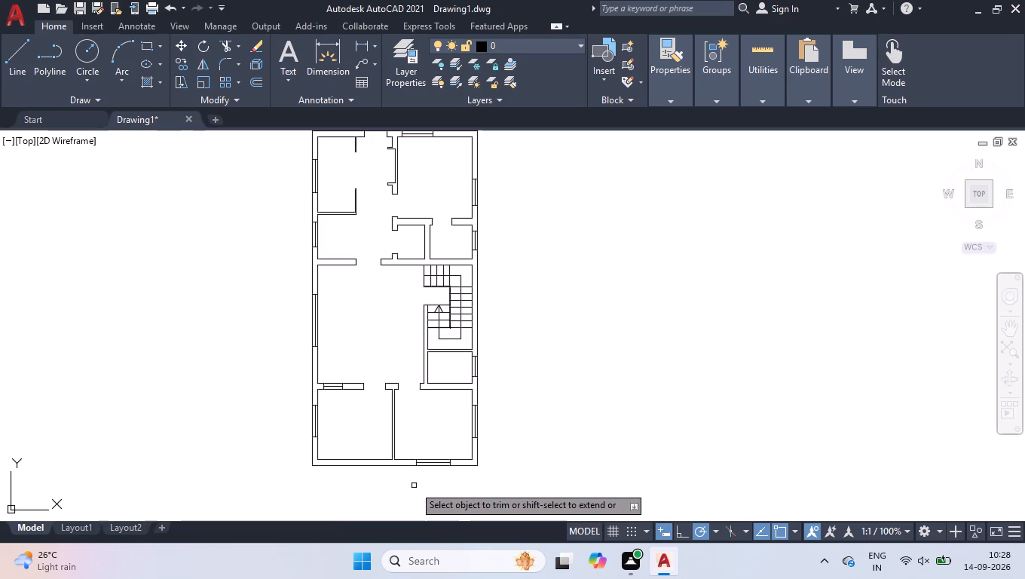
pyautogui.scroll(-1, 589, 383)
pyautogui.scroll(2, 521, 440)
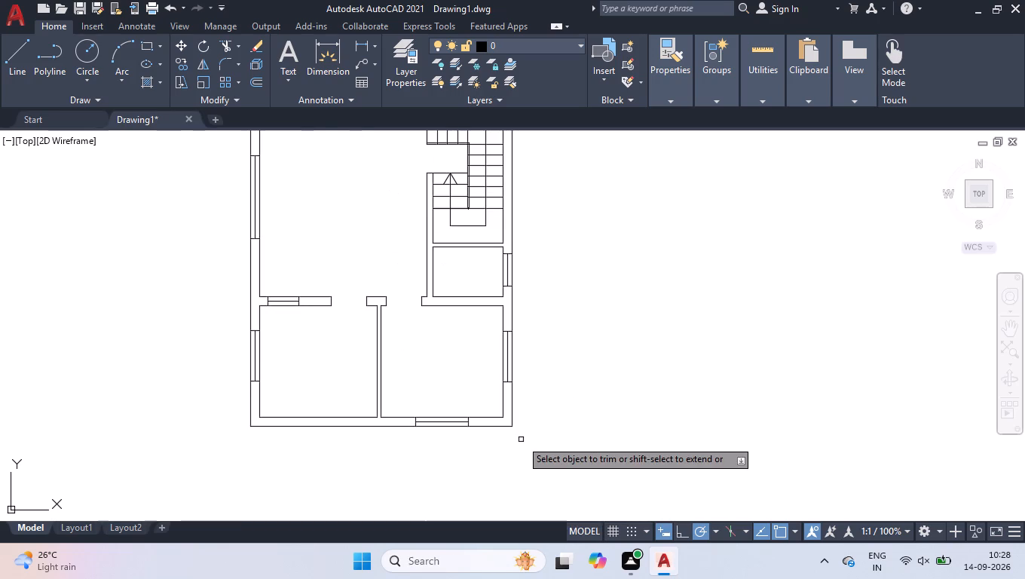
pyautogui.press('space')
# Insert the DesignCenter blocks Bed - Queen, Chair - Rocking and Dining Set - 36 x 72 in. in the empty space west of the plan.
pyautogui.scroll(-1, 527, 442)
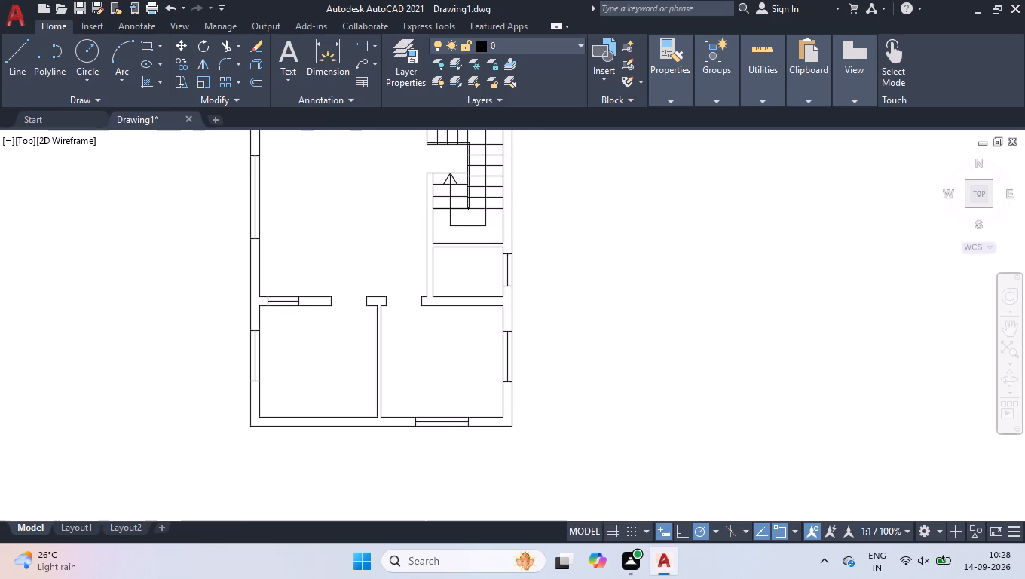
pyautogui.scroll(-1, 549, 399)
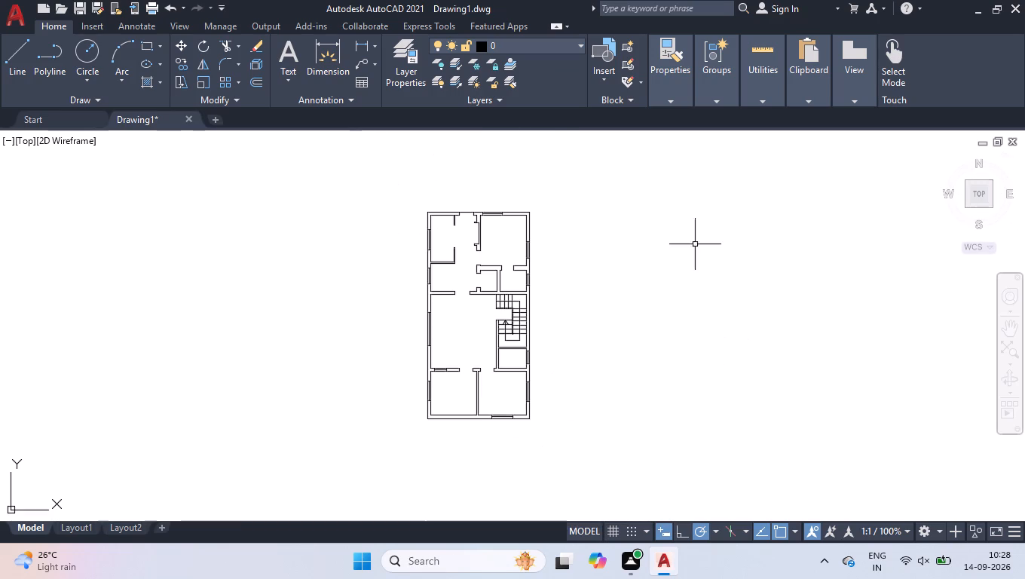
pyautogui.scroll(1, 475, 302)
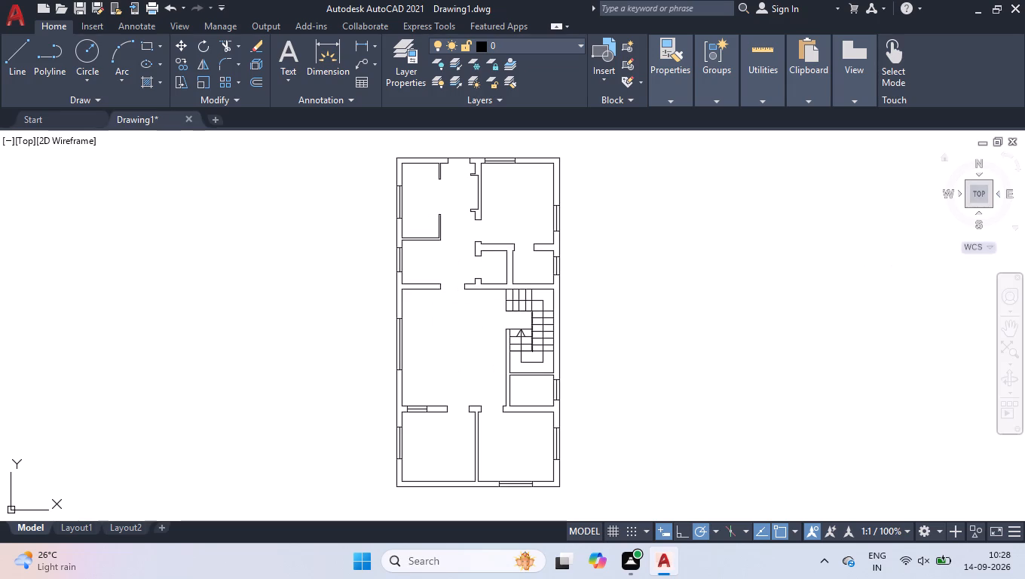
pyautogui.click(980, 196)
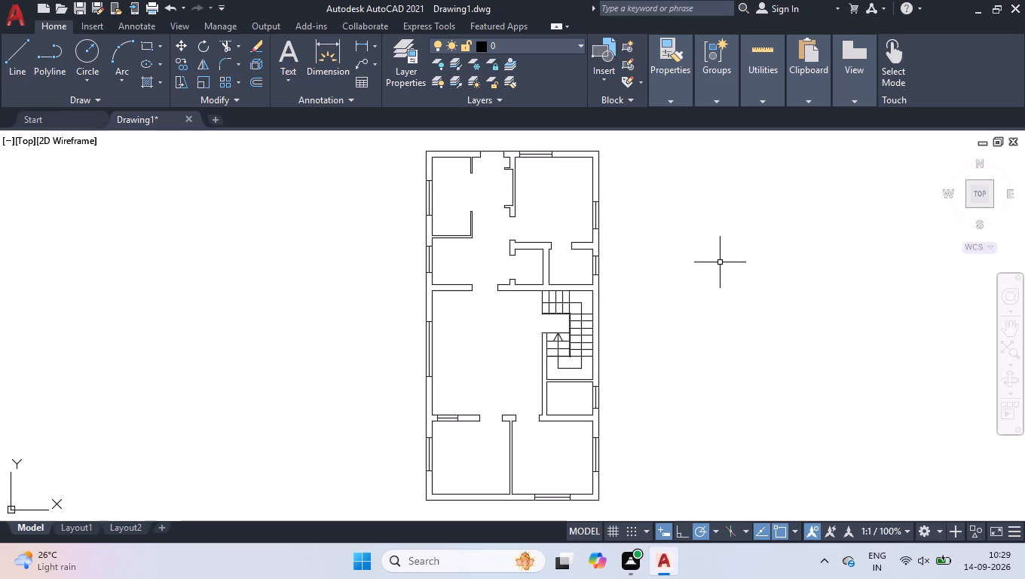
pyautogui.hotkey('ctrl', '2')
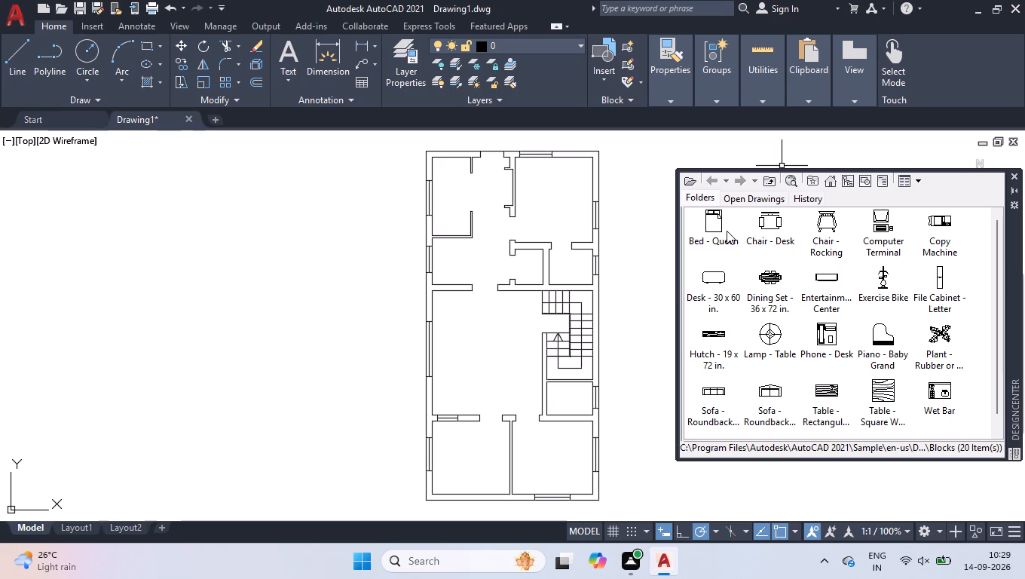
pyautogui.moveTo(727, 231); pyautogui.dragTo(297, 230)
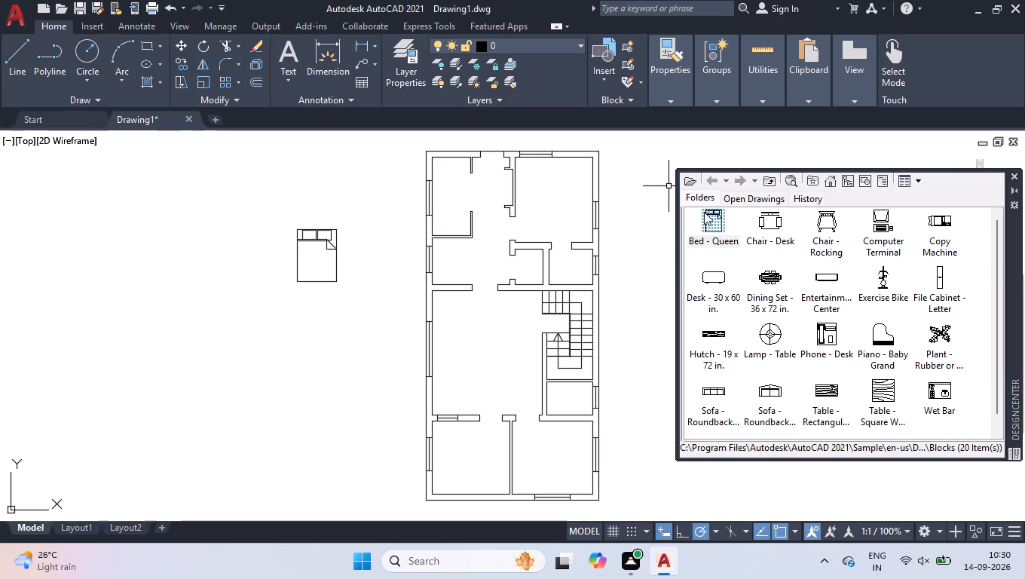
pyautogui.moveTo(825, 217); pyautogui.dragTo(402, 312)
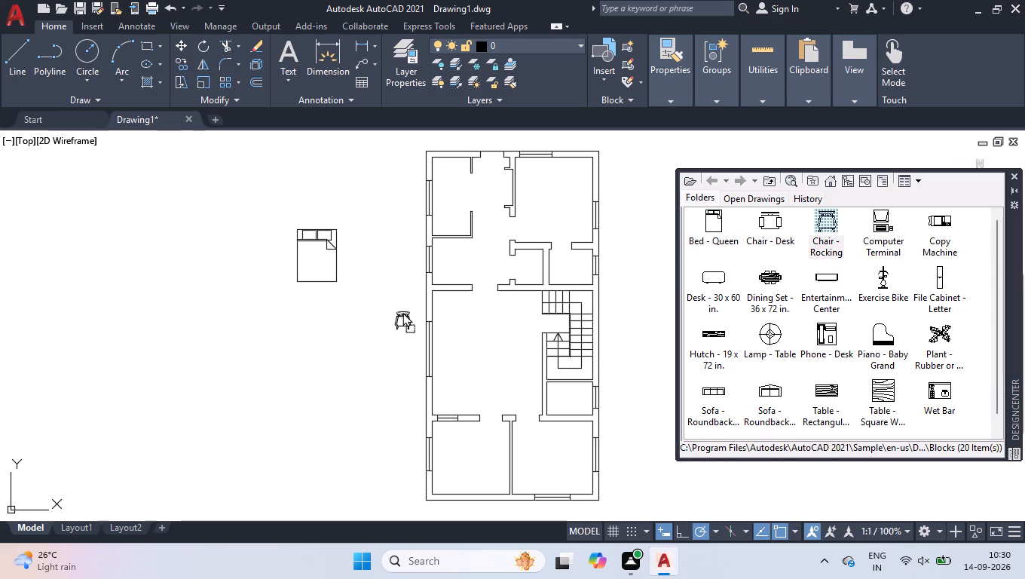
pyautogui.moveTo(402, 312); pyautogui.dragTo(331, 320)
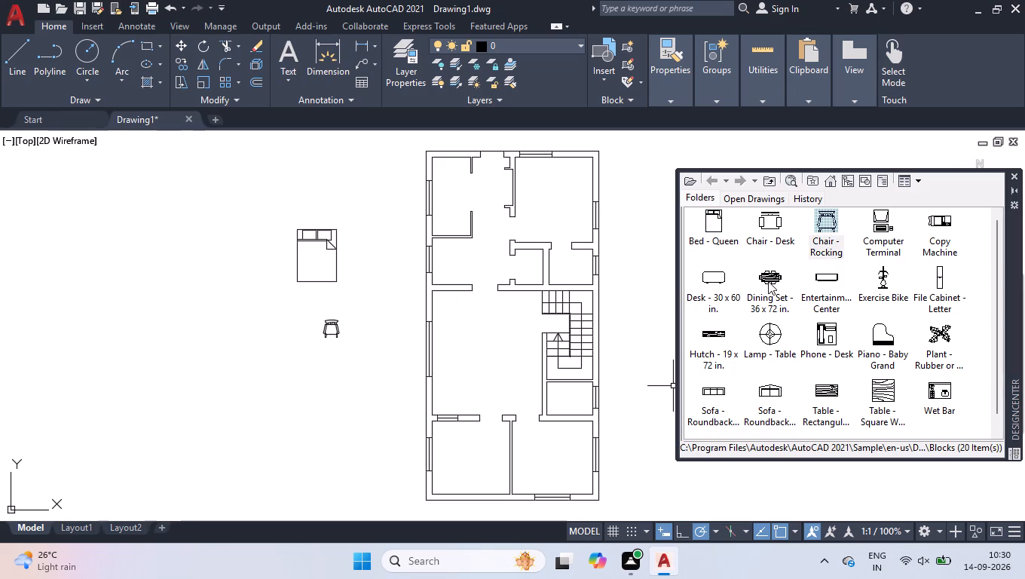
pyautogui.moveTo(768, 281); pyautogui.dragTo(234, 309)
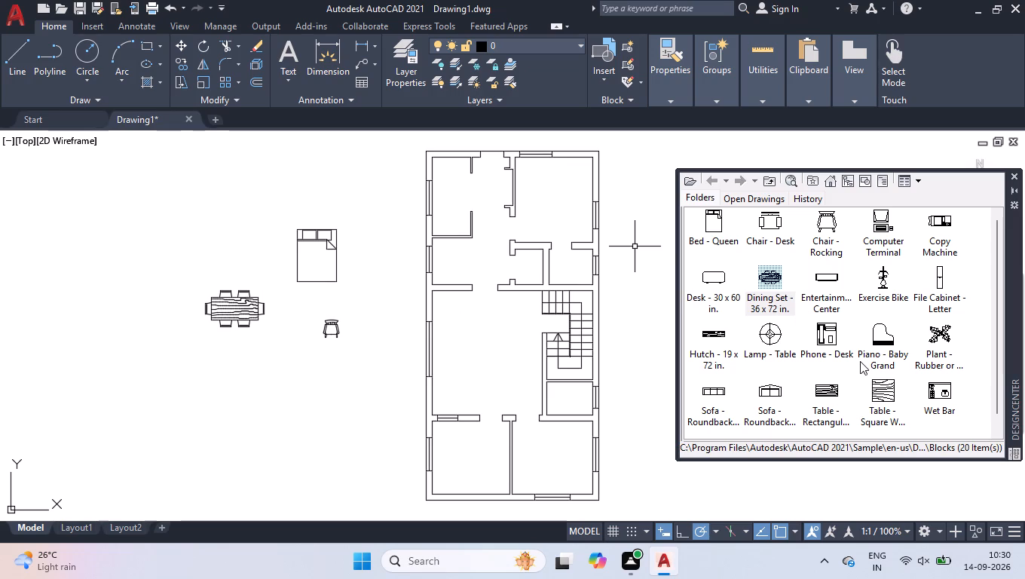
# Insert two copies of the three-seat Sofa - Roundback block and one rectangular table block below the dining set.
pyautogui.scroll(-1, 833, 329)
pyautogui.moveTo(711, 380); pyautogui.dragTo(237, 435)
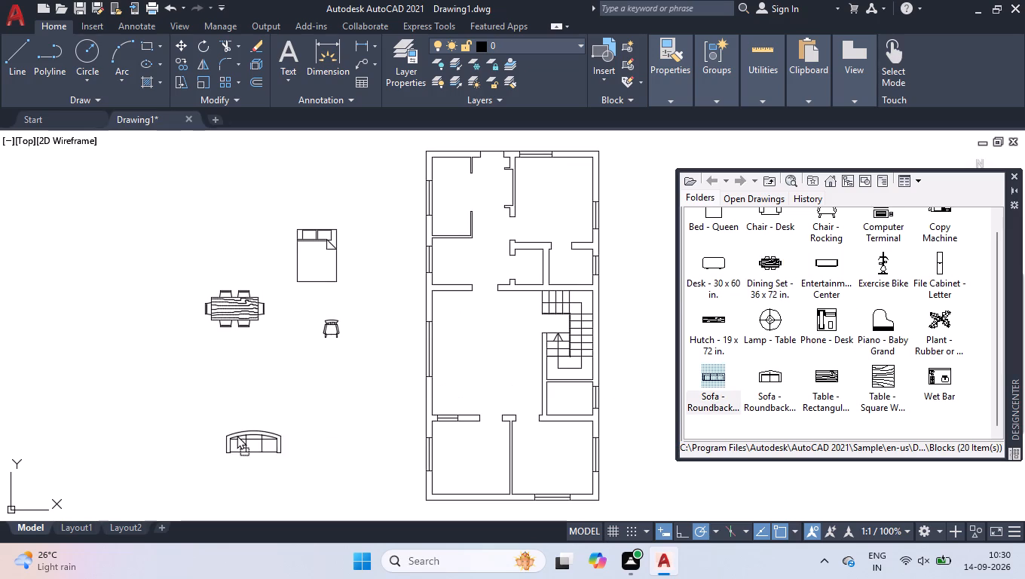
pyautogui.moveTo(237, 435); pyautogui.dragTo(245, 366)
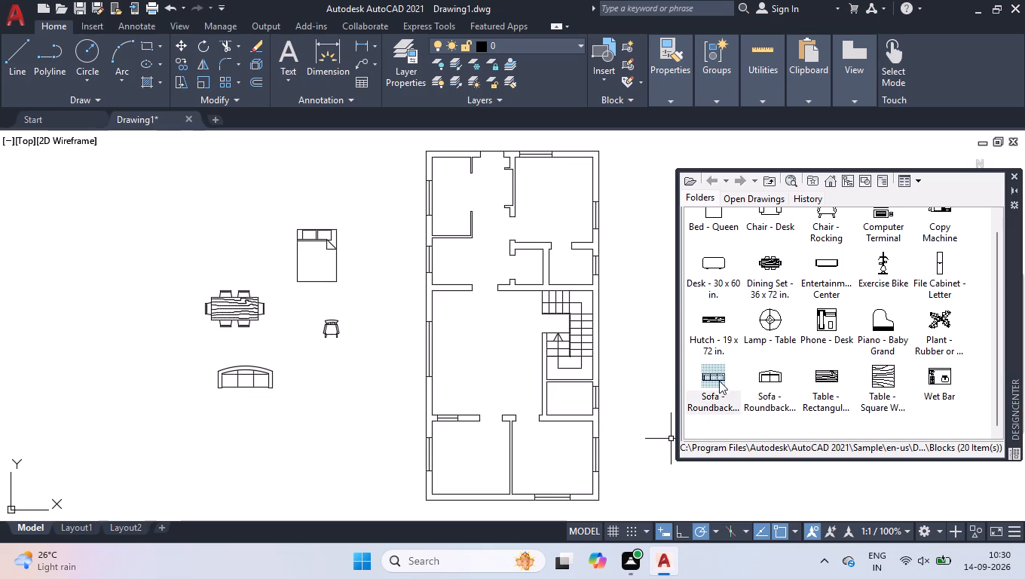
pyautogui.moveTo(718, 377); pyautogui.dragTo(344, 373)
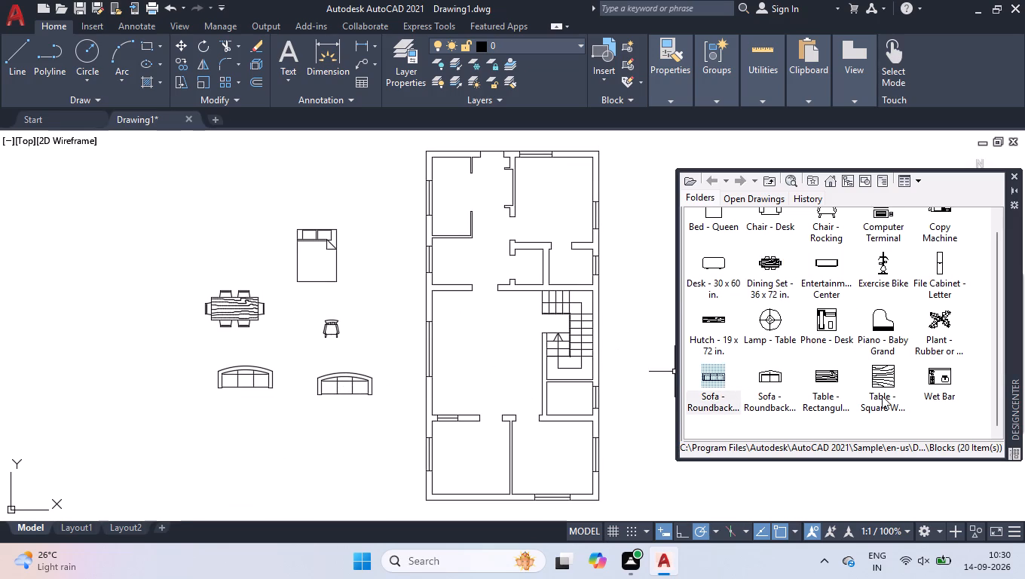
pyautogui.moveTo(831, 377); pyautogui.dragTo(276, 415)
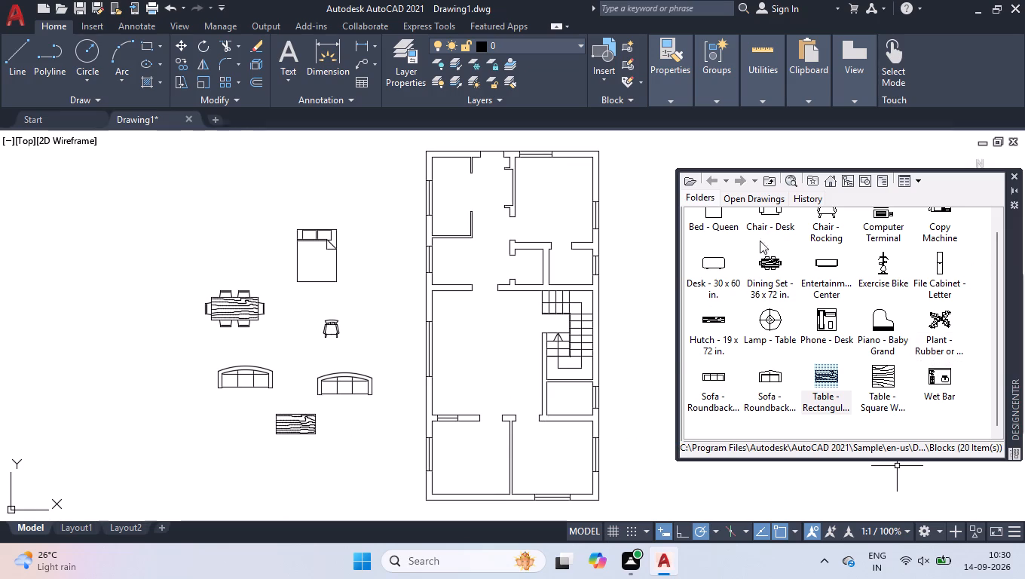
# Widen the DesignCenter palette and load the Blocks collection of House Designer.dwg.
pyautogui.moveTo(675, 268); pyautogui.dragTo(638, 276)
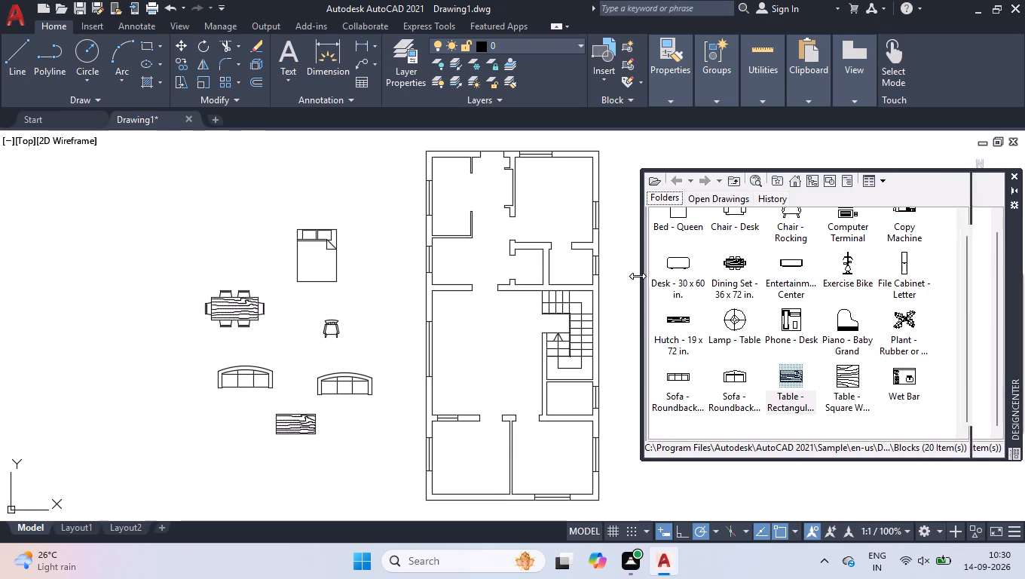
pyautogui.moveTo(638, 276); pyautogui.dragTo(609, 277)
pyautogui.scroll(-2, 743, 320)
pyautogui.scroll(2, 743, 320)
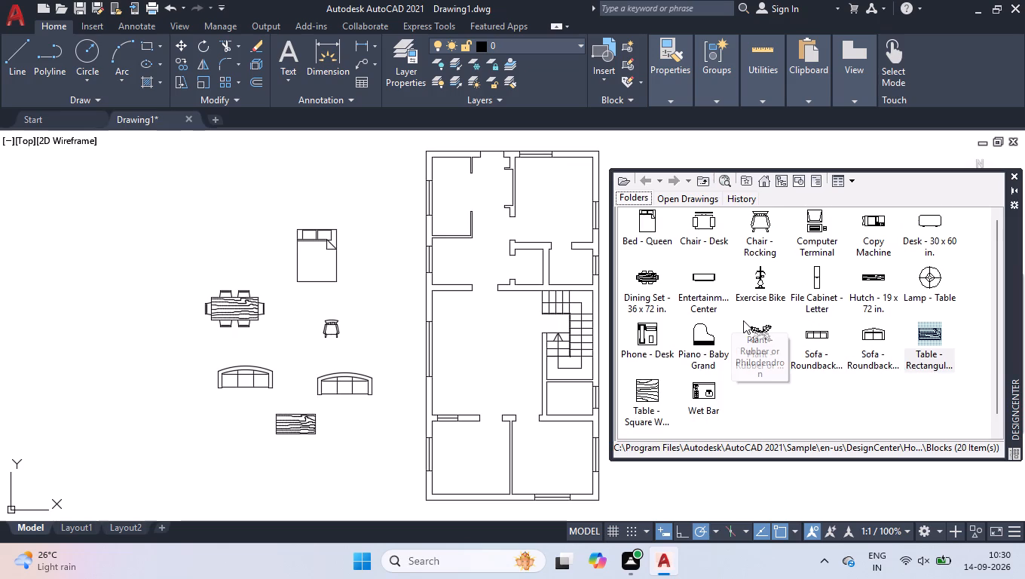
pyautogui.scroll(1, 743, 320)
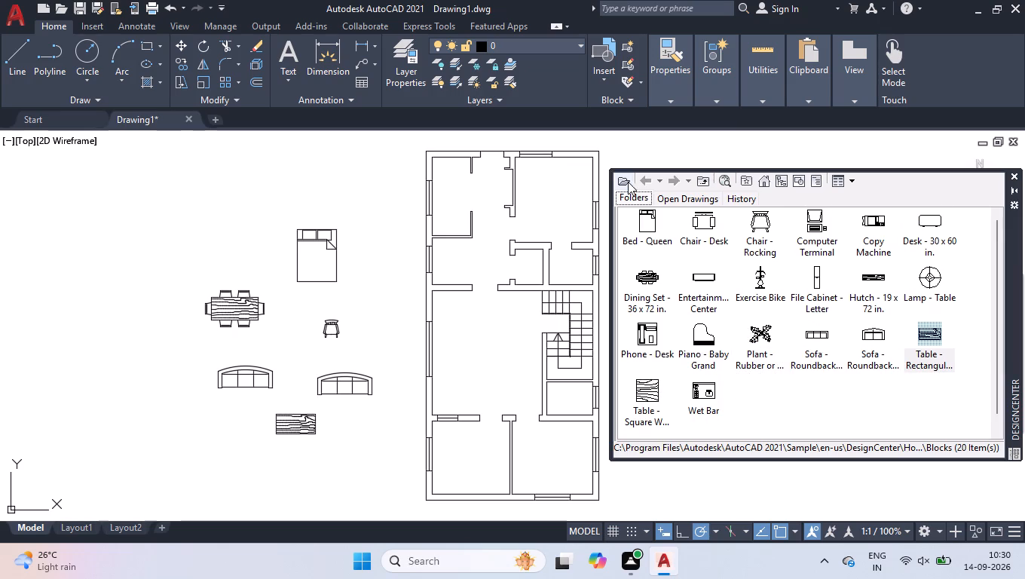
pyautogui.click(625, 183)
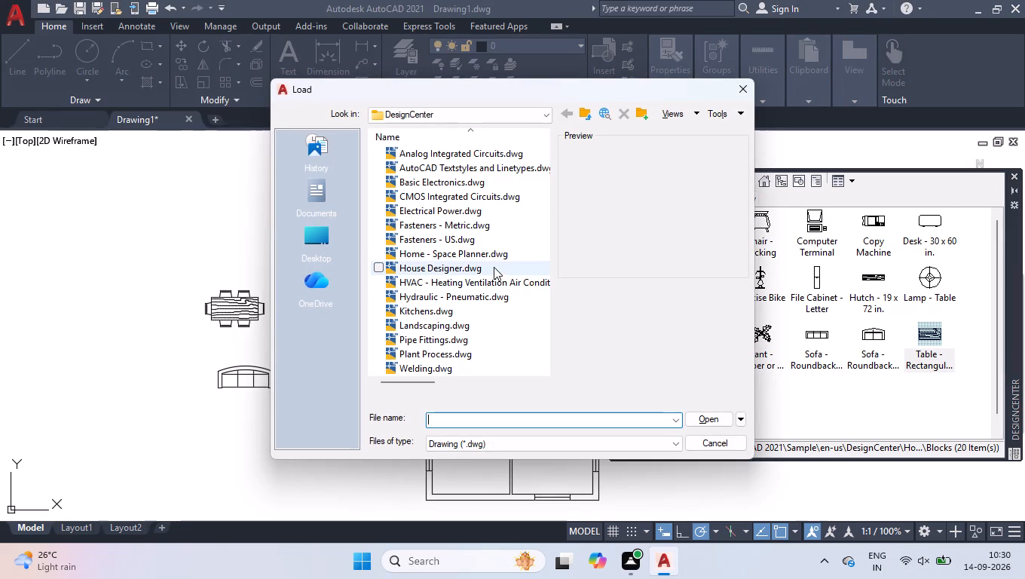
pyautogui.click(494, 267)
pyautogui.click(699, 420)
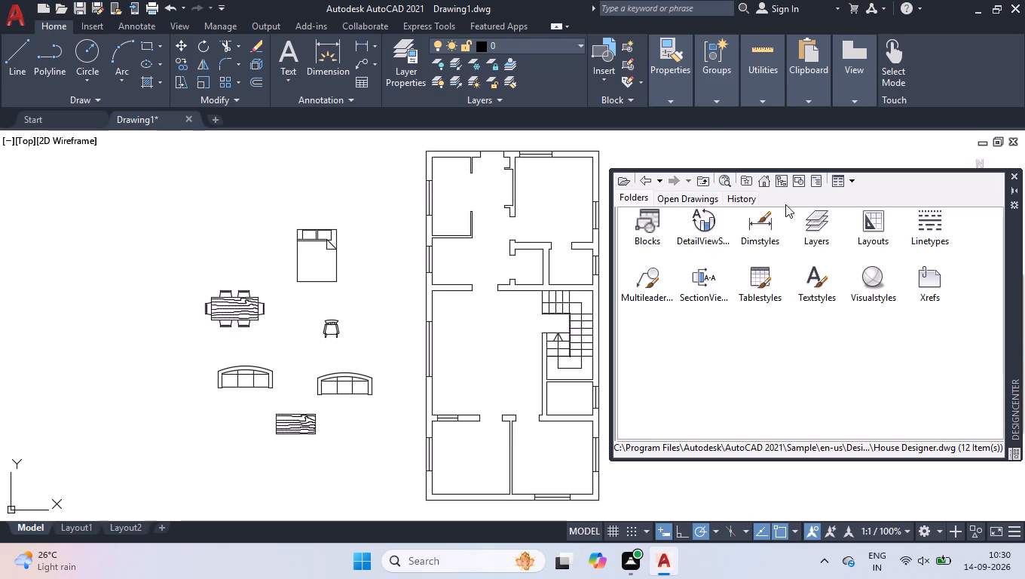
pyautogui.doubleClick(643, 216)
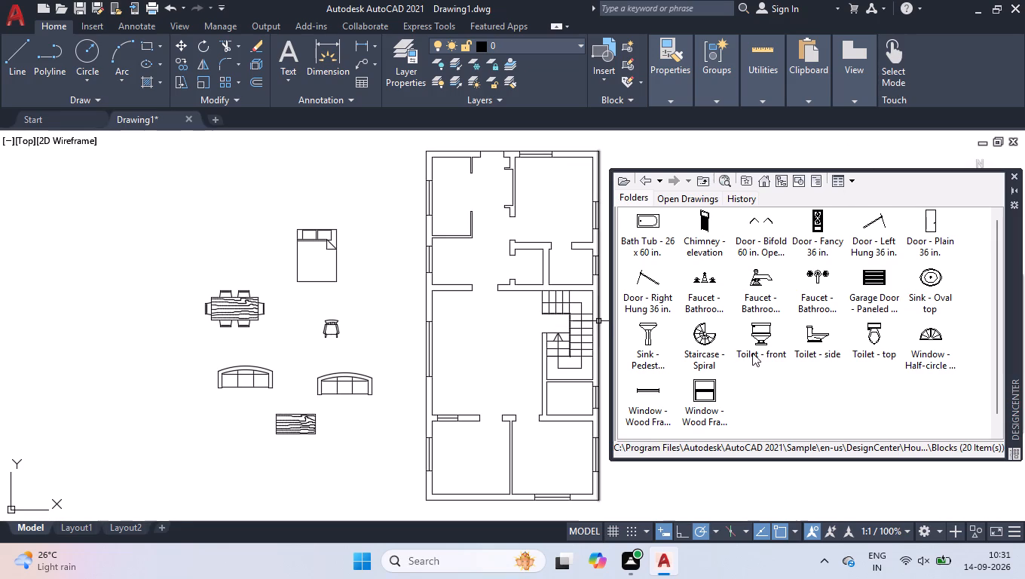
# Insert the Toilet - top block beside the queen bed, outside the plan.
pyautogui.moveTo(879, 332); pyautogui.dragTo(200, 218)
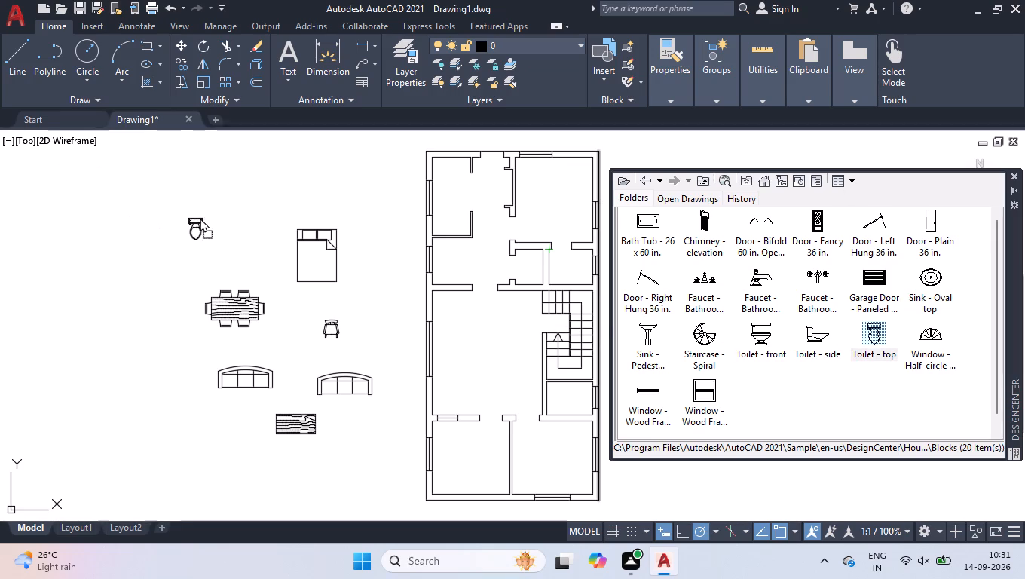
pyautogui.moveTo(200, 218); pyautogui.dragTo(251, 221)
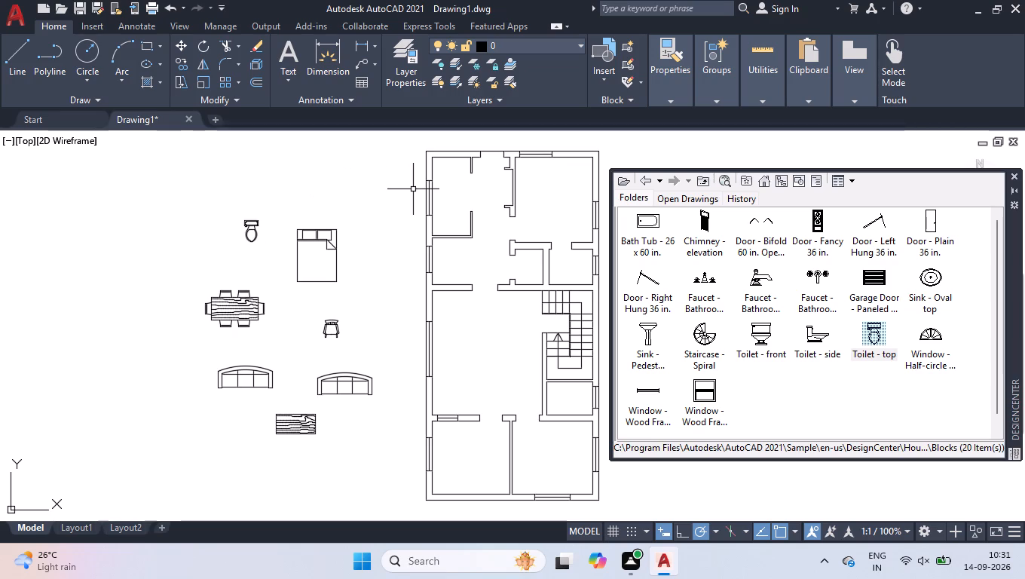
# Move the dining set into the room with the west window directly below the upper-left room.
pyautogui.click(238, 311)
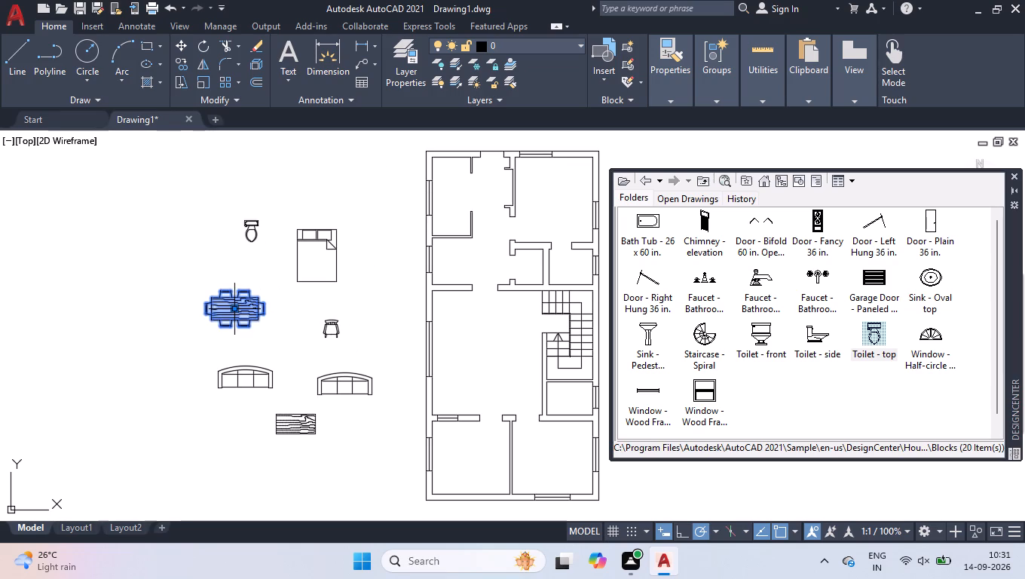
pyautogui.click(237, 311)
pyautogui.scroll(3, 479, 262)
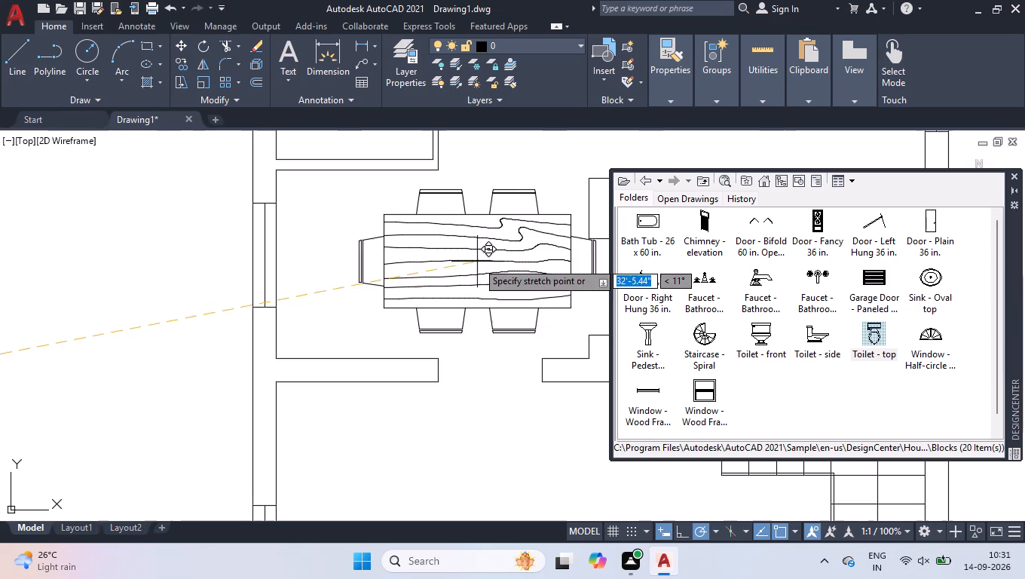
pyautogui.click(397, 265)
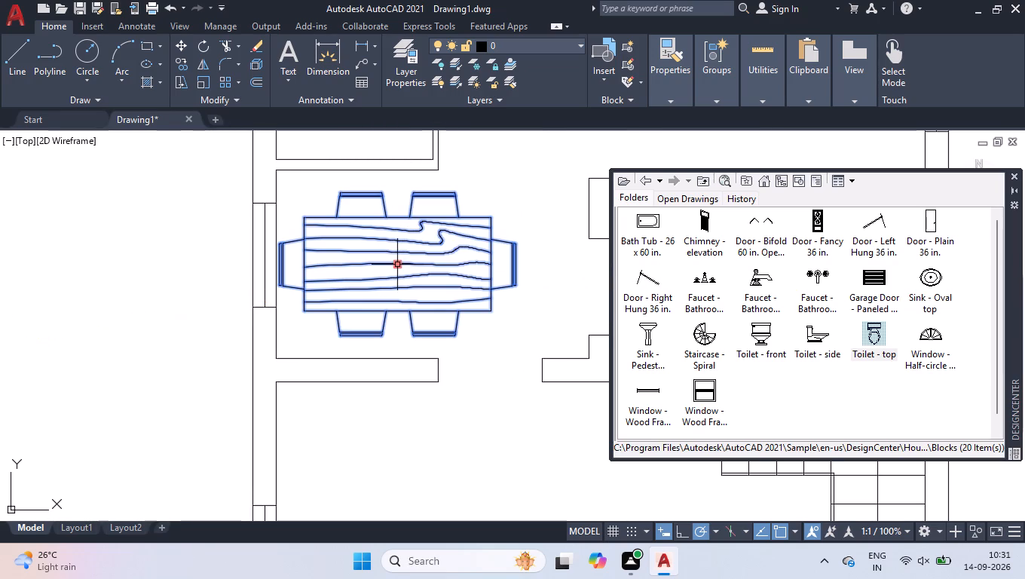
# Scale the dining set about its centre by a factor of about 0.8, using the room's lower wall as reference point.
pyautogui.write('scal')
pyautogui.press('Return')
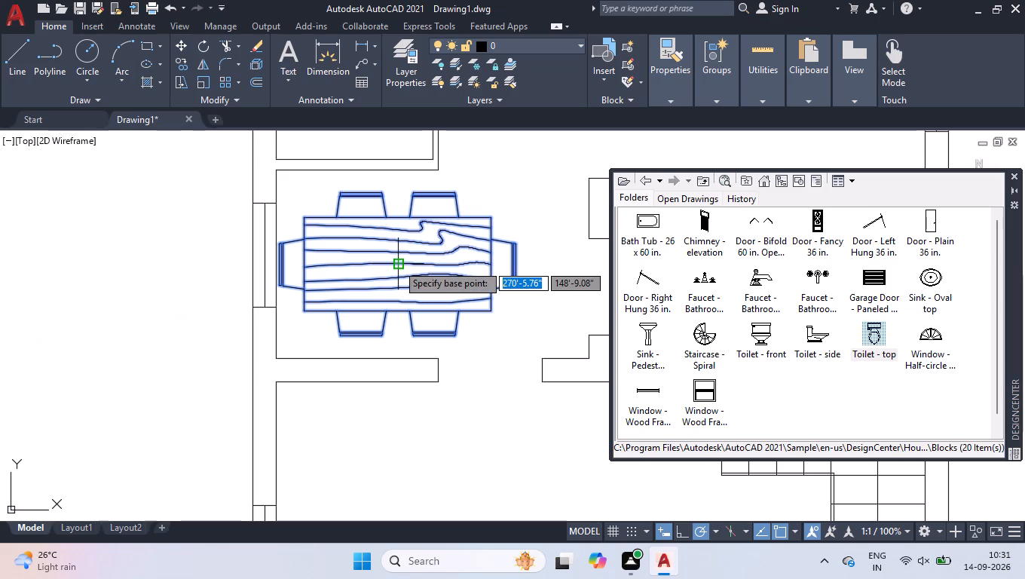
pyautogui.click(397, 264)
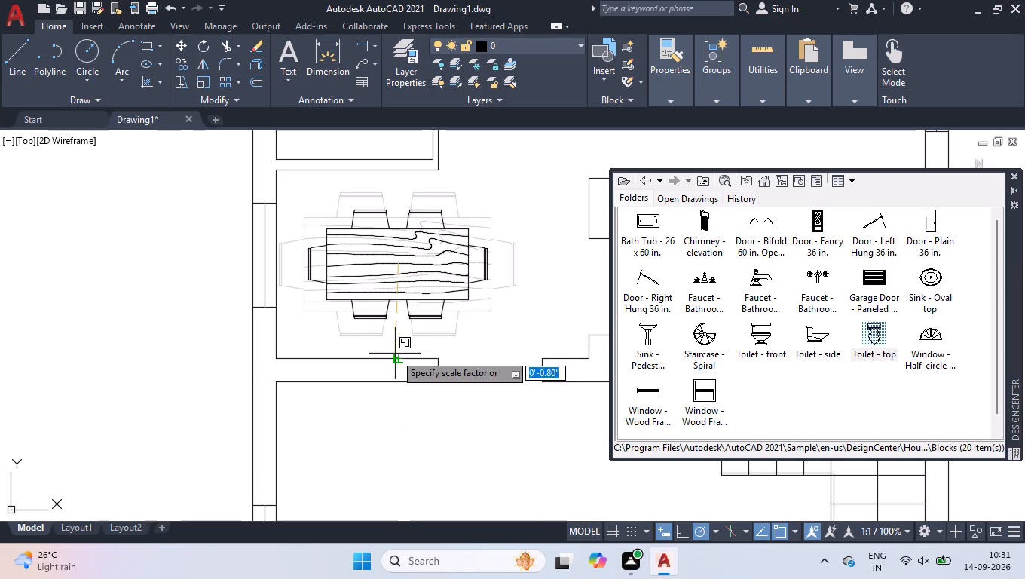
pyautogui.click(395, 357)
# Shift the dining set about 1' diagonally down toward the lower-left corner of its room.
pyautogui.click(415, 291)
pyautogui.click(369, 297)
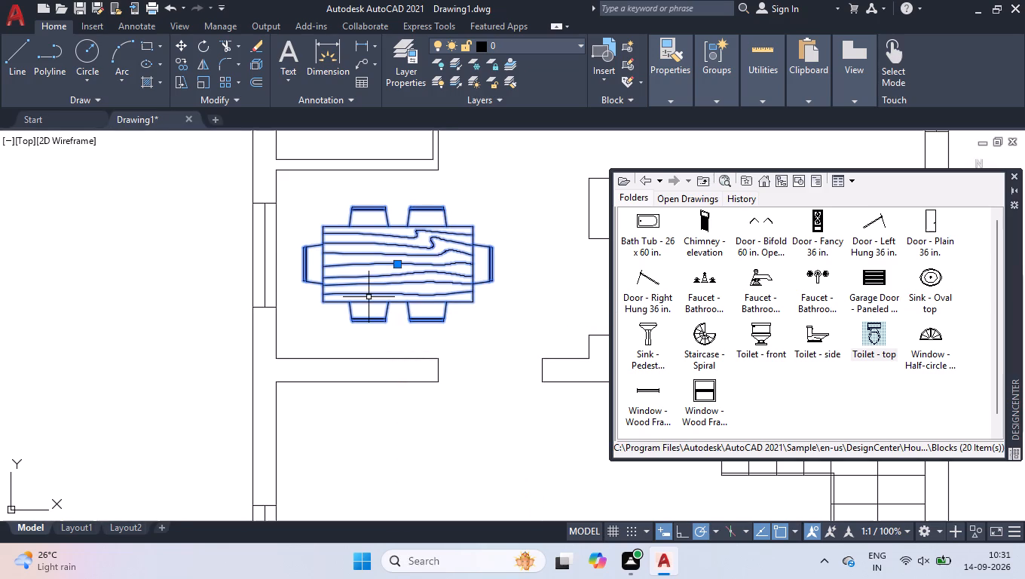
pyautogui.scroll(2, 375, 198)
pyautogui.scroll(-1, 408, 283)
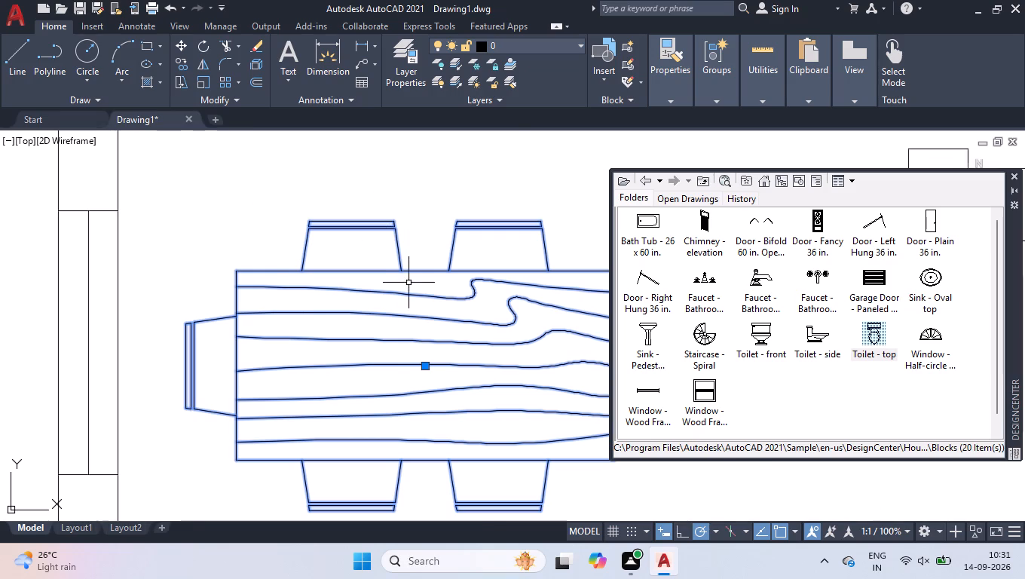
pyautogui.click(422, 335)
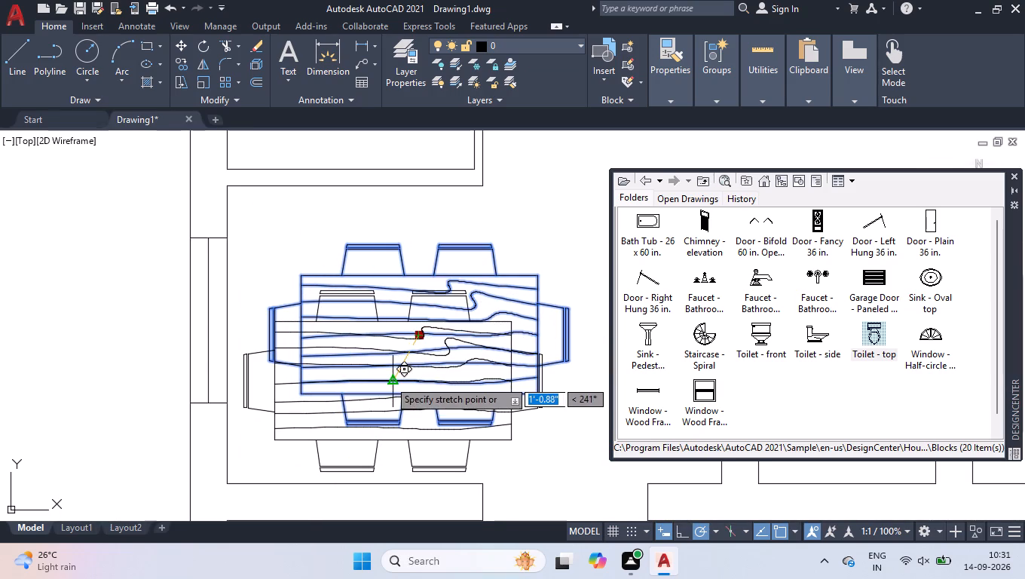
pyautogui.click(387, 378)
pyautogui.rightClick(376, 283)
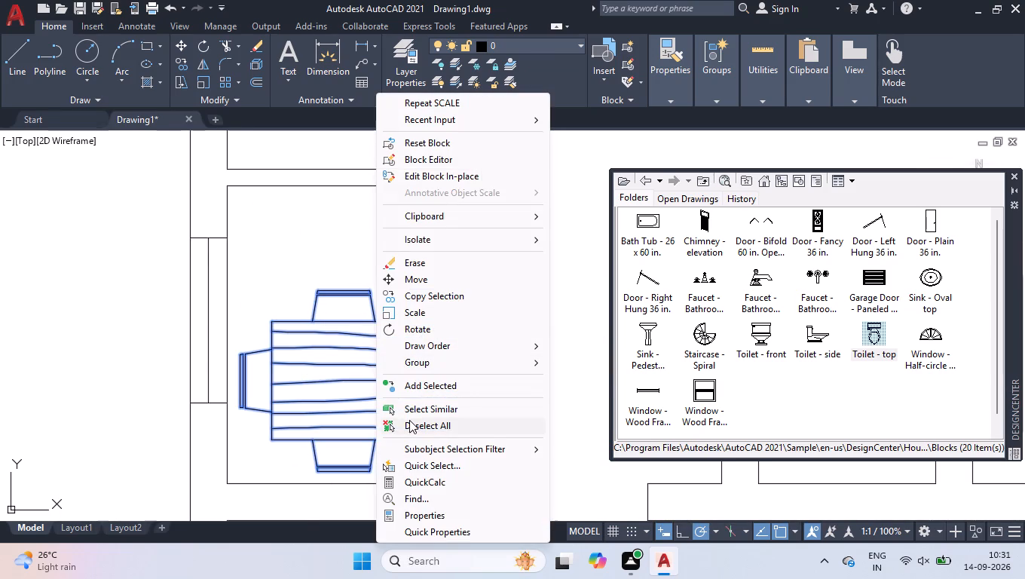
pyautogui.click(409, 421)
# Move the queen bed into the upper-right room, fitting it against the room's top-right inner corner.
pyautogui.scroll(-5, 403, 326)
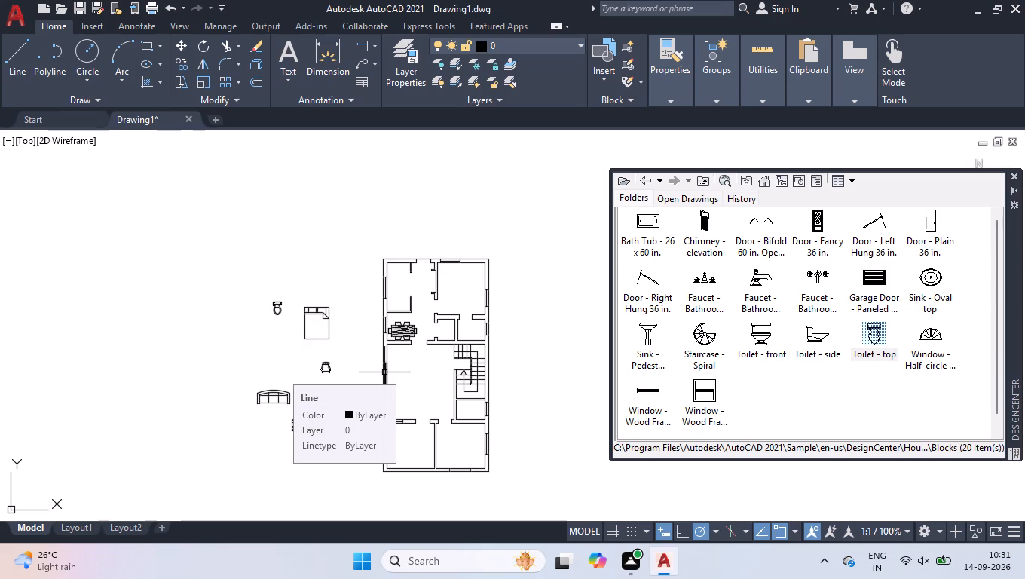
pyautogui.click(342, 313)
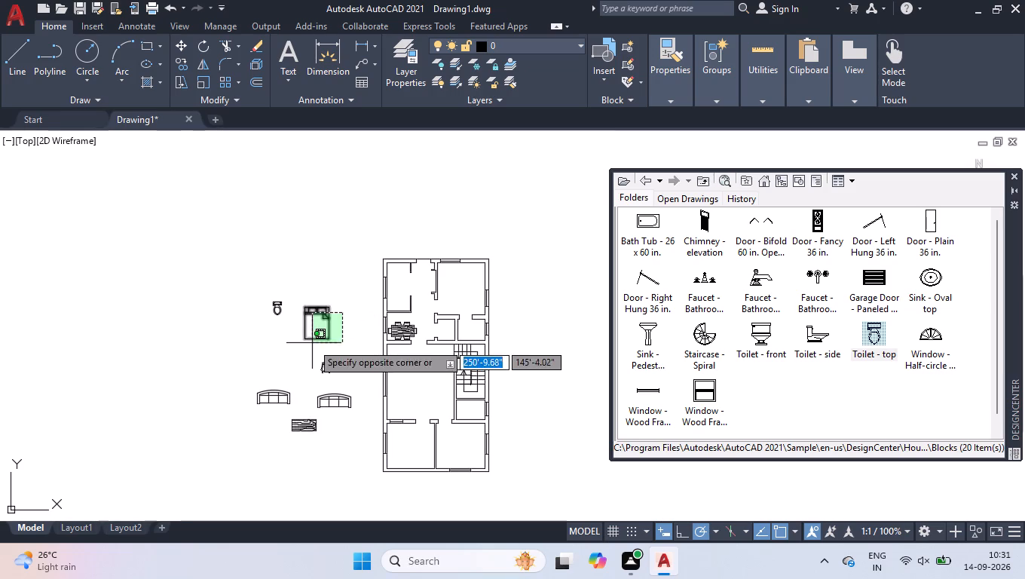
pyautogui.click(312, 343)
pyautogui.click(302, 305)
pyautogui.scroll(3, 469, 269)
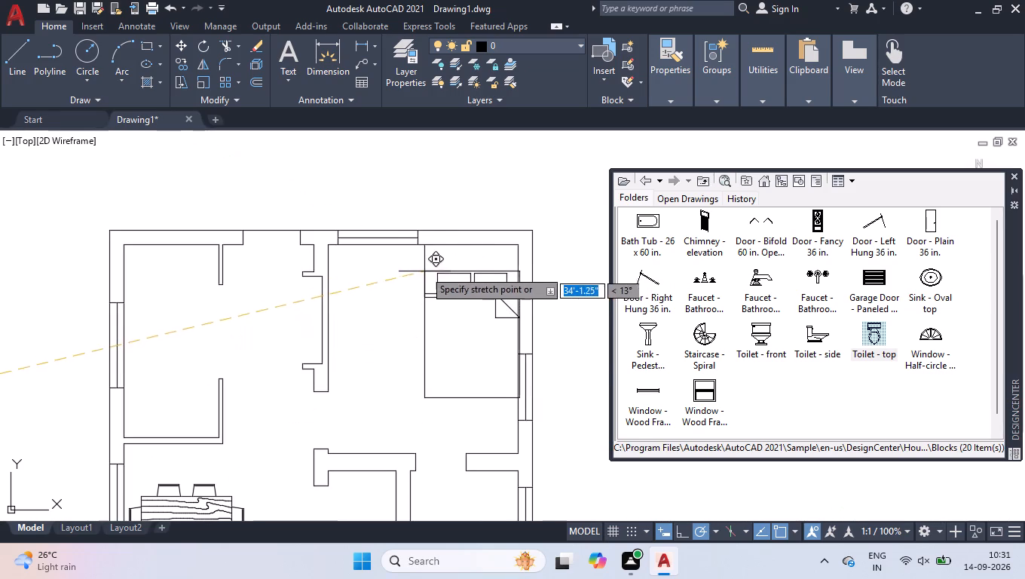
pyautogui.click(424, 249)
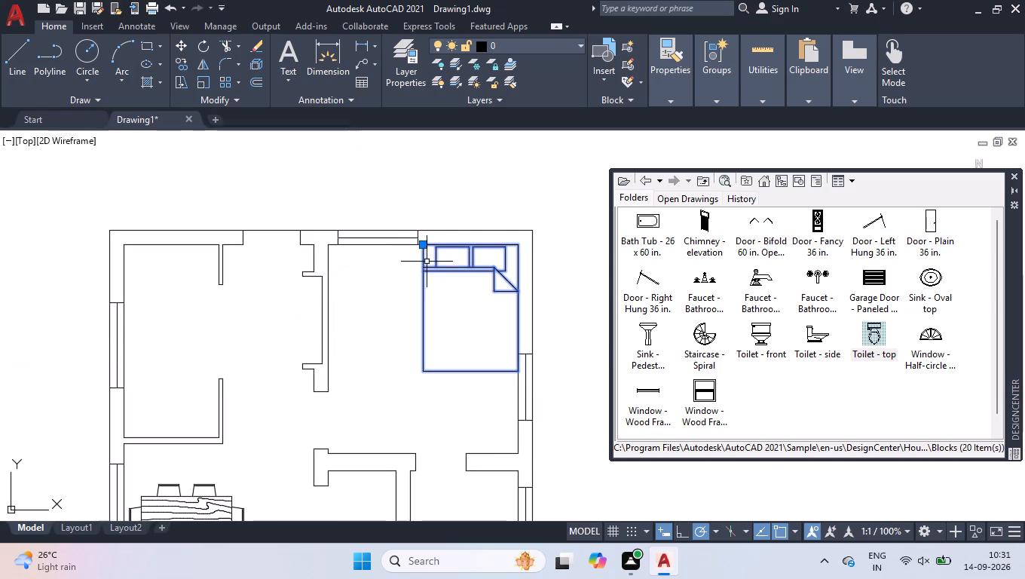
# Copy the queen bed from its top-left corner into the lower-right room, against that room's upper-right inner corner.
pyautogui.write('co')
pyautogui.press('Return')
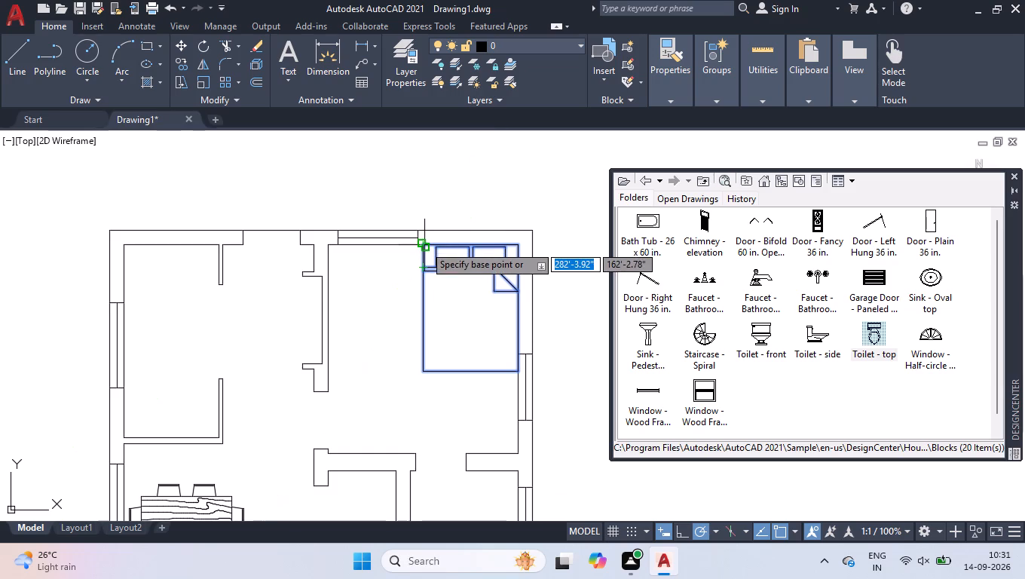
pyautogui.click(424, 245)
pyautogui.scroll(-3, 424, 245)
pyautogui.scroll(3, 424, 448)
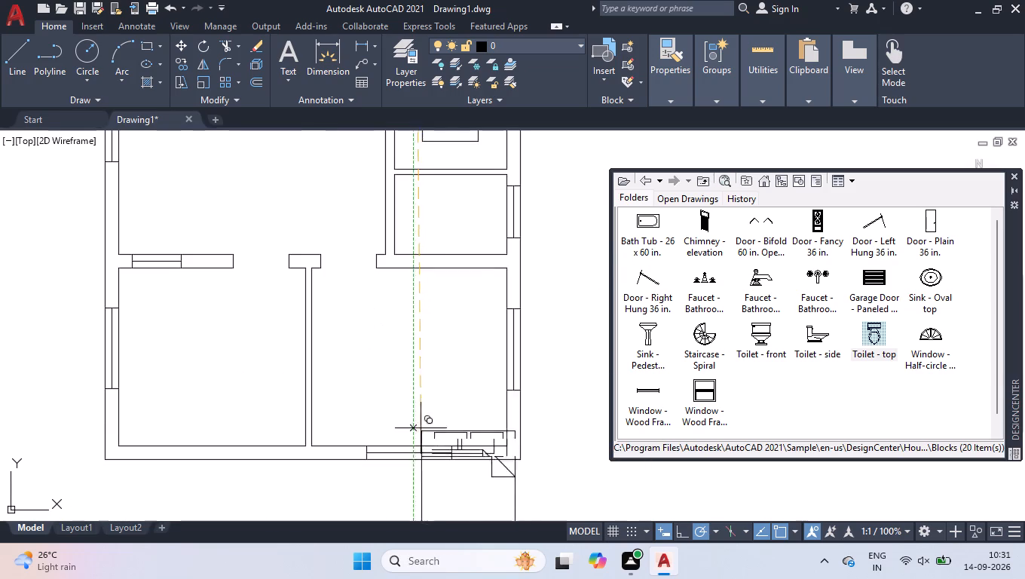
pyautogui.click(409, 273)
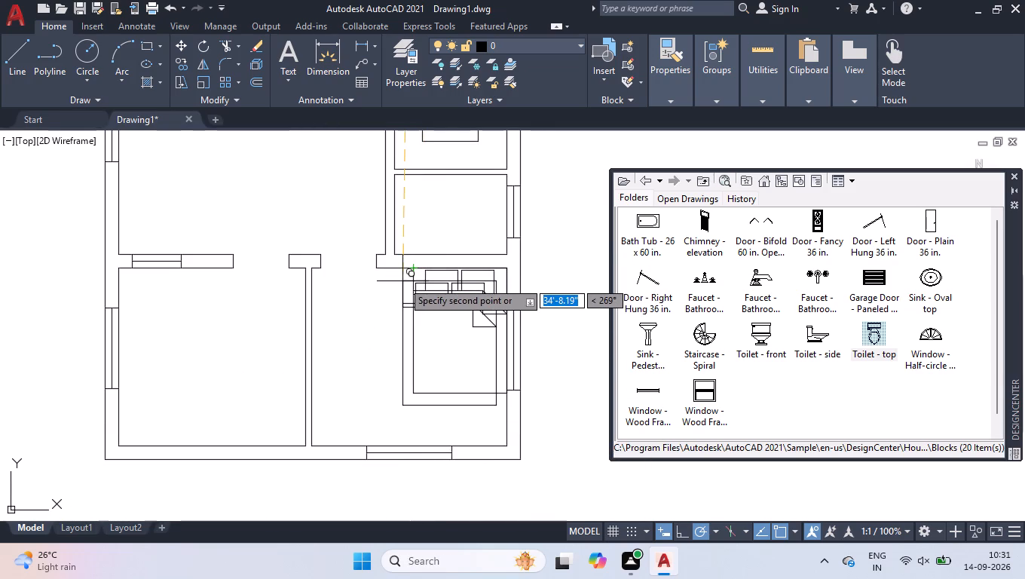
pyautogui.press('space')
# Rotate the two sofas and the wooden coffee table together by 90° about the table's upper-left corner.
pyautogui.scroll(-3, 405, 286)
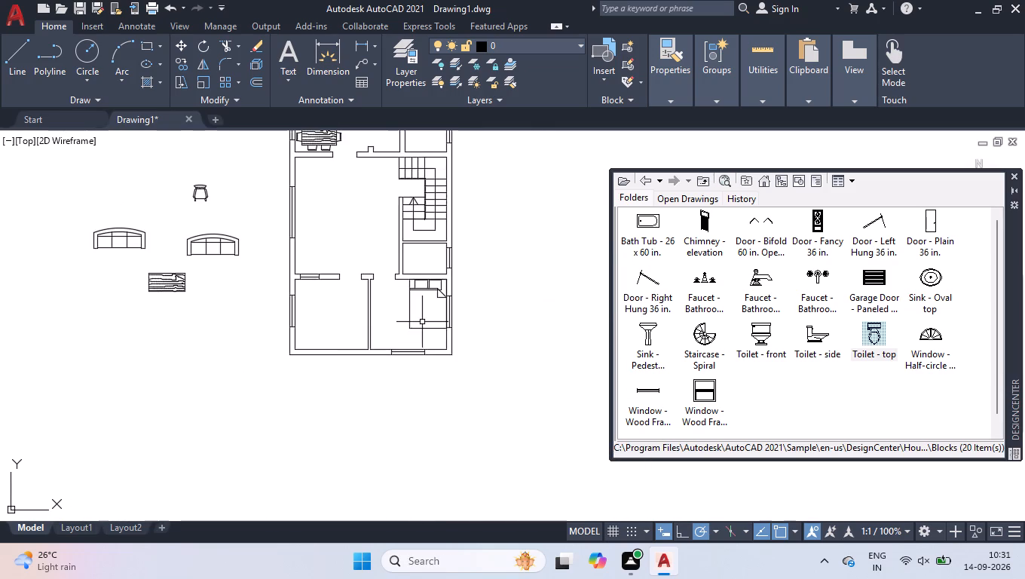
pyautogui.scroll(-1, 423, 324)
pyautogui.scroll(1, 409, 231)
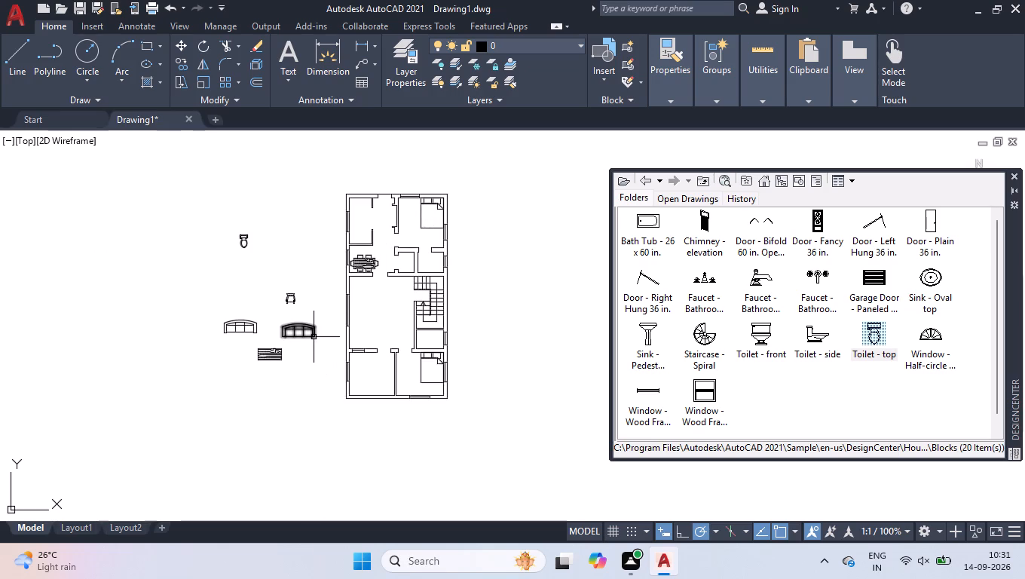
pyautogui.scroll(2, 313, 329)
pyautogui.click(326, 308)
pyautogui.click(293, 343)
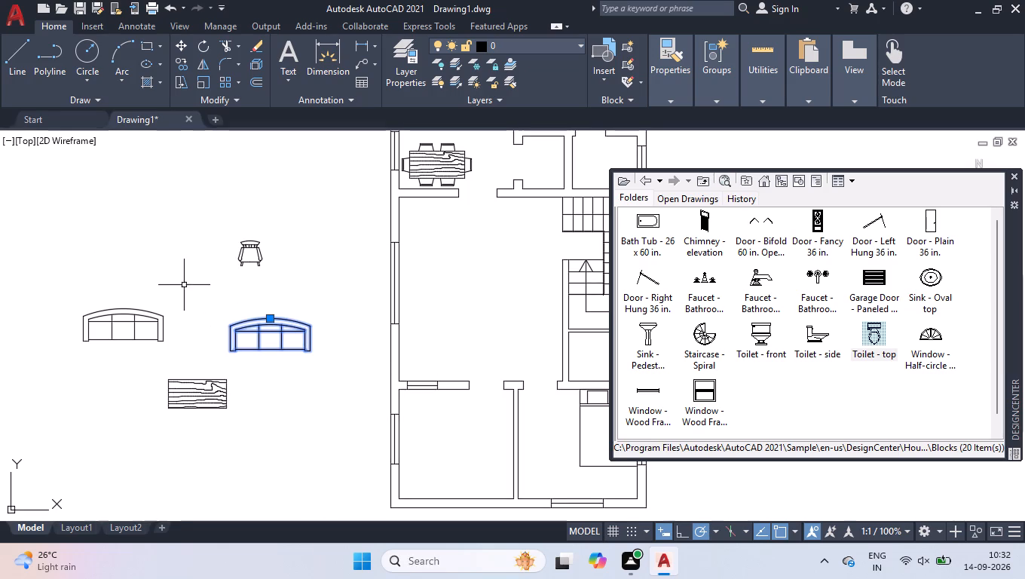
pyautogui.click(184, 285)
pyautogui.click(133, 358)
pyautogui.moveTo(196, 351); pyautogui.dragTo(181, 436)
pyautogui.click(171, 468)
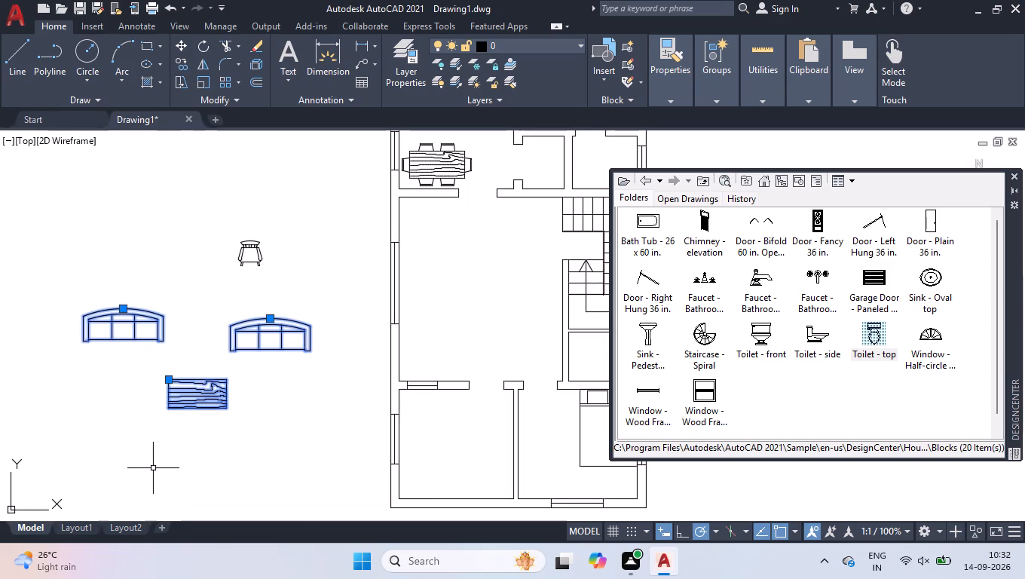
pyautogui.write('ro')
pyautogui.press('Return')
pyautogui.click(162, 384)
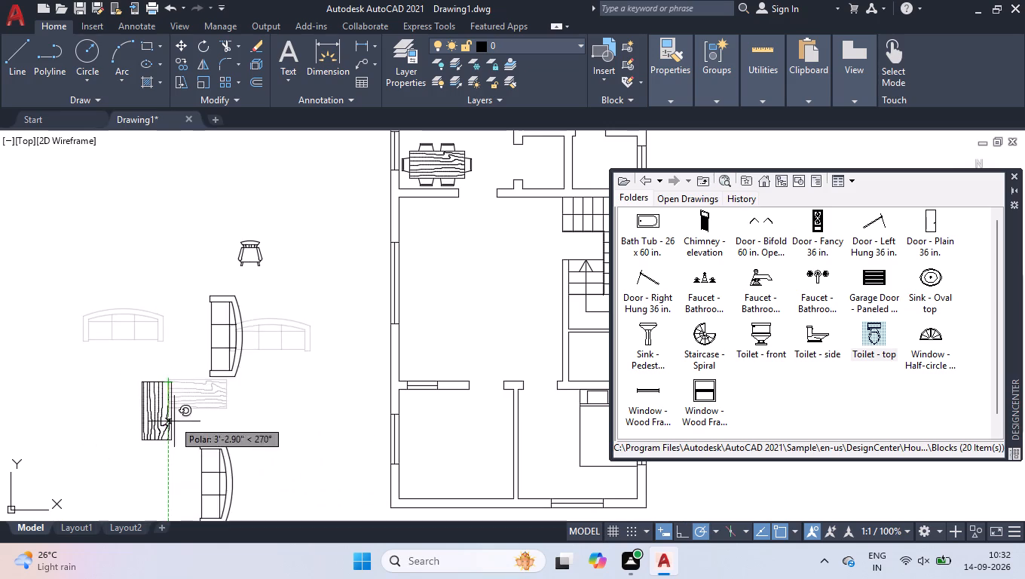
pyautogui.click(172, 188)
# Move the upper rotated sofa into the large living room, with its back against the upper part of the west wall.
pyautogui.click(129, 245)
pyautogui.click(108, 280)
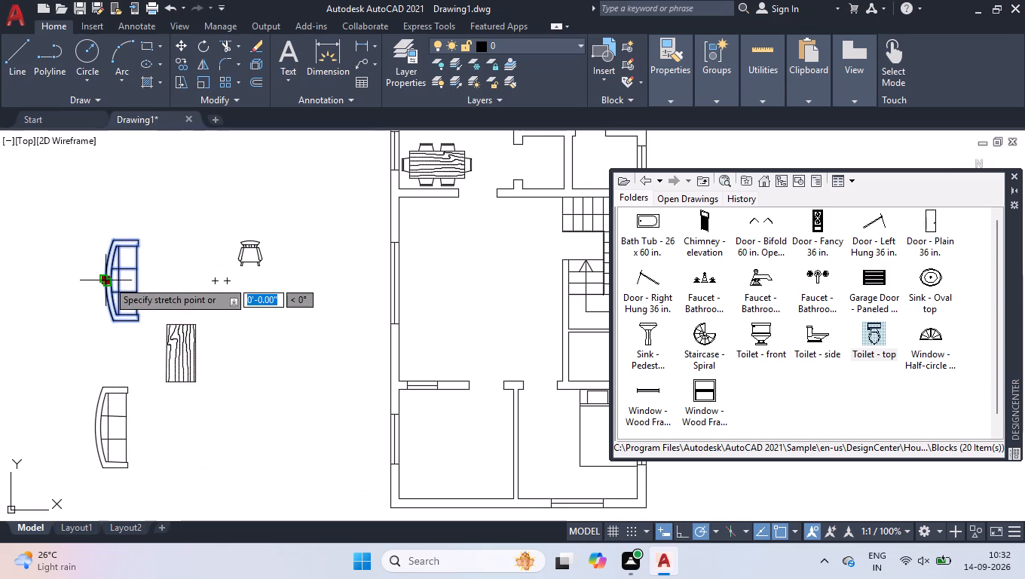
pyautogui.scroll(2, 463, 239)
pyautogui.scroll(-2, 335, 259)
pyautogui.scroll(2, 335, 226)
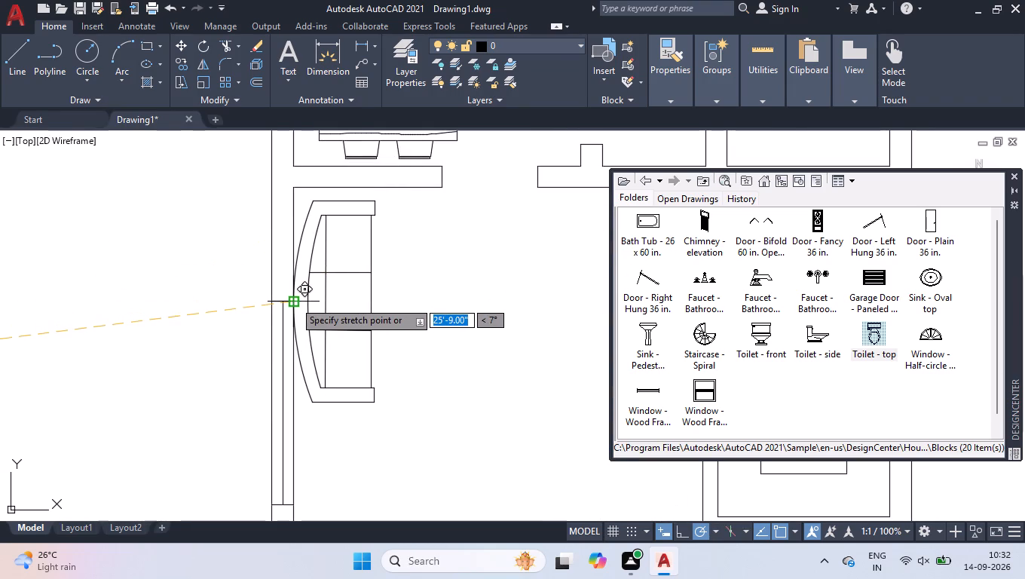
pyautogui.click(298, 292)
# Move the remaining sofa against the living room's west wall, directly below the first sofa.
pyautogui.scroll(-3, 295, 302)
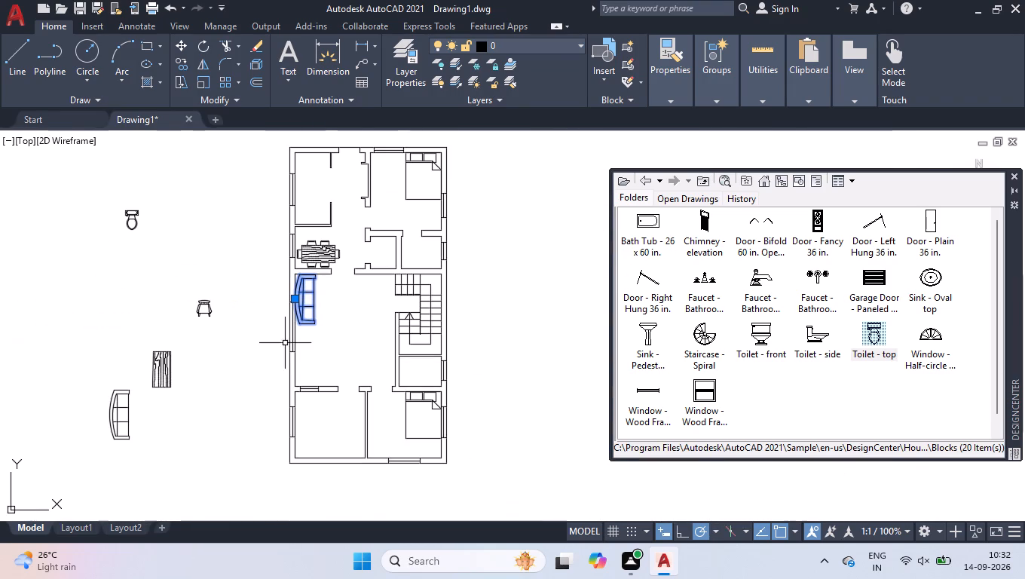
pyautogui.click(155, 415)
pyautogui.click(115, 440)
pyautogui.click(112, 415)
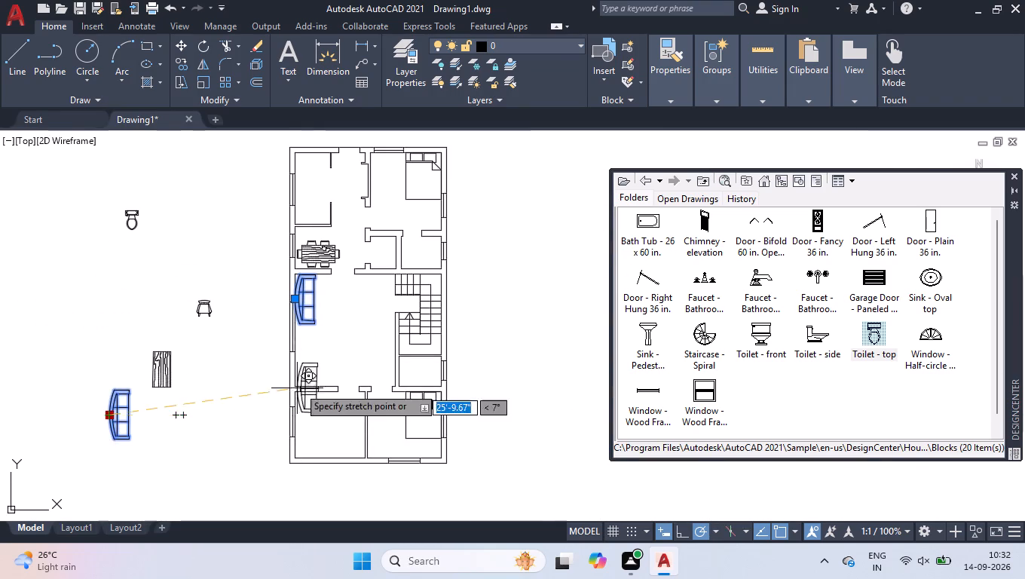
pyautogui.scroll(3, 303, 377)
pyautogui.click(266, 284)
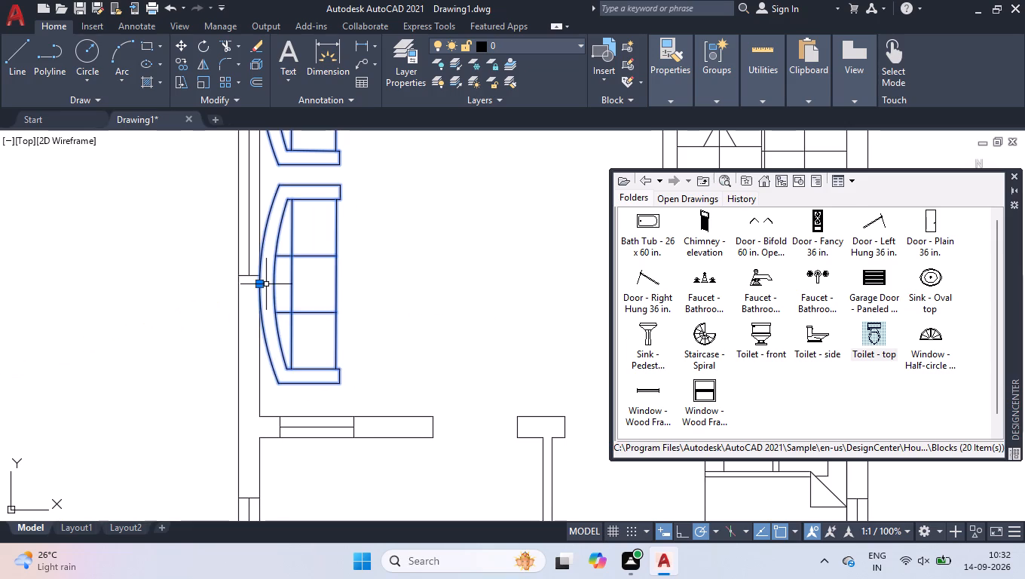
# Move the wooden coffee table into the living room, in front of the two sofas, and clear the selection.
pyautogui.scroll(-2, 283, 311)
pyautogui.click(98, 317)
pyautogui.click(51, 366)
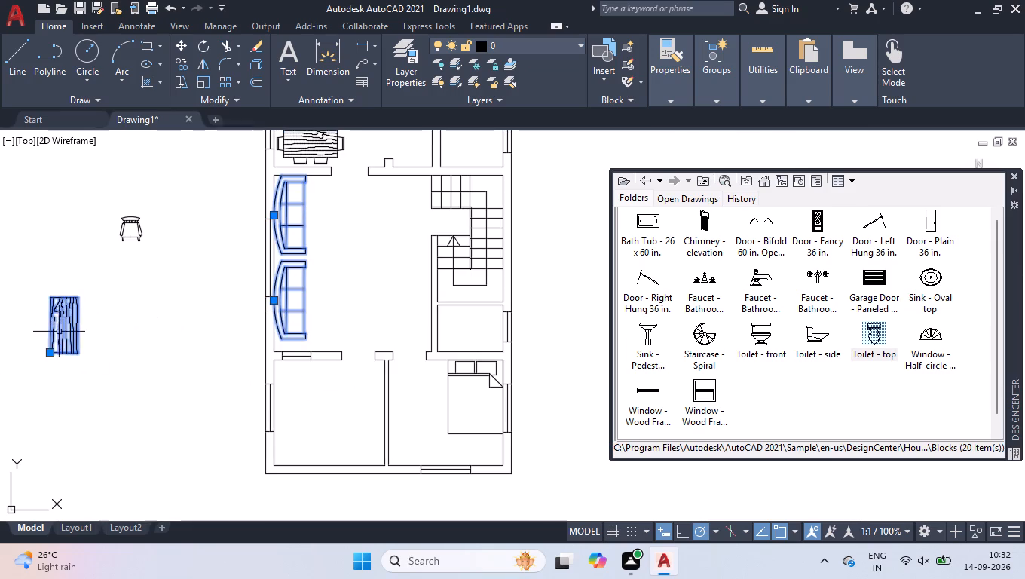
pyautogui.click(49, 354)
pyautogui.scroll(2, 321, 247)
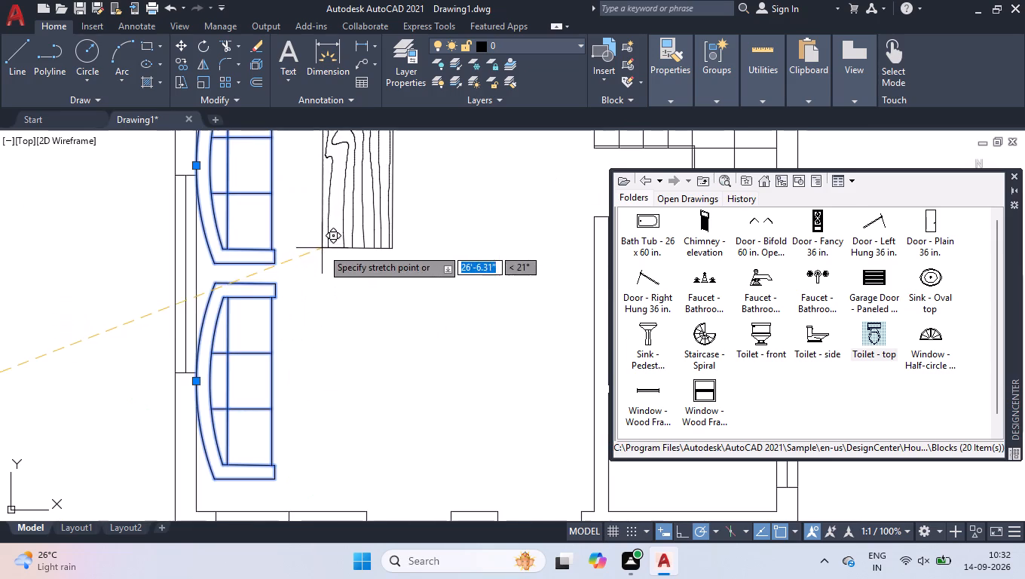
pyautogui.click(349, 339)
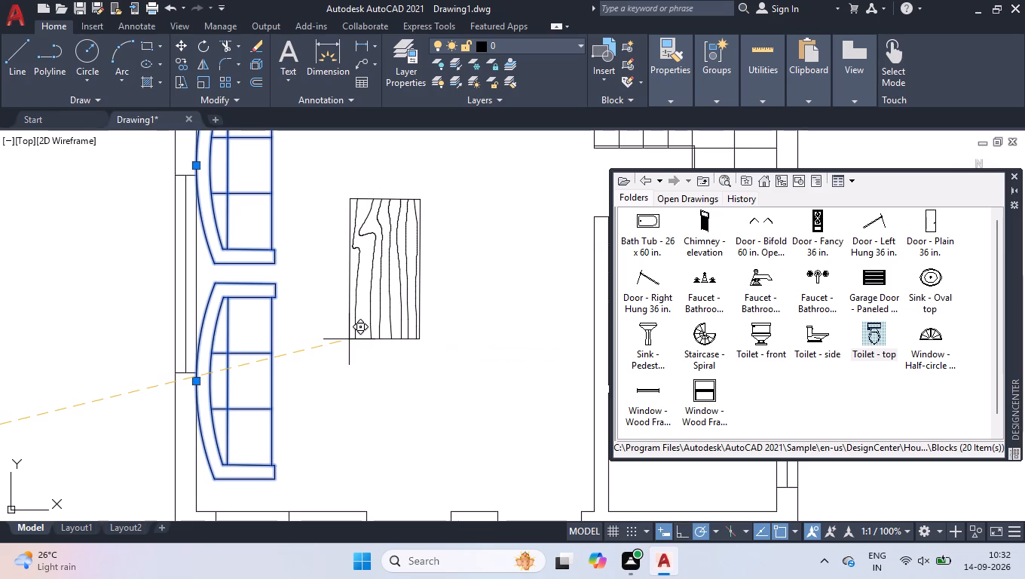
pyautogui.scroll(-4, 349, 339)
pyautogui.rightClick(299, 357)
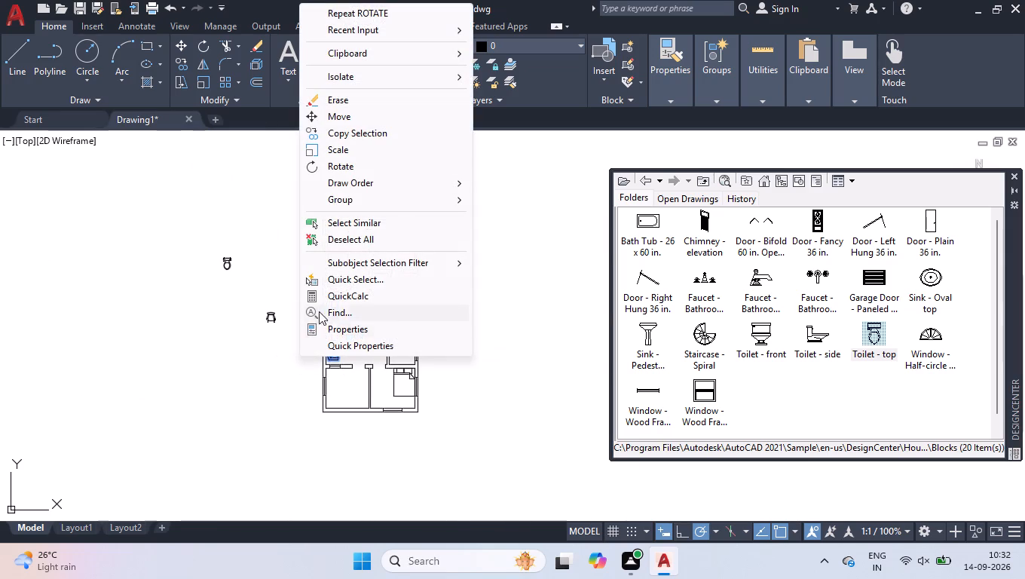
pyautogui.click(346, 246)
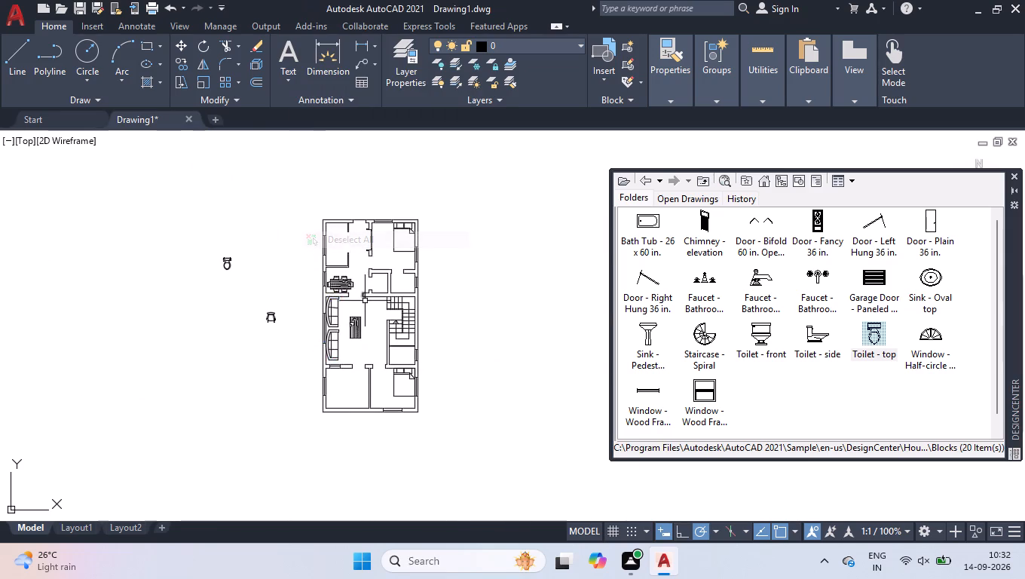
# Rotate the armchair outside the plan by 180°.
pyautogui.scroll(3, 366, 305)
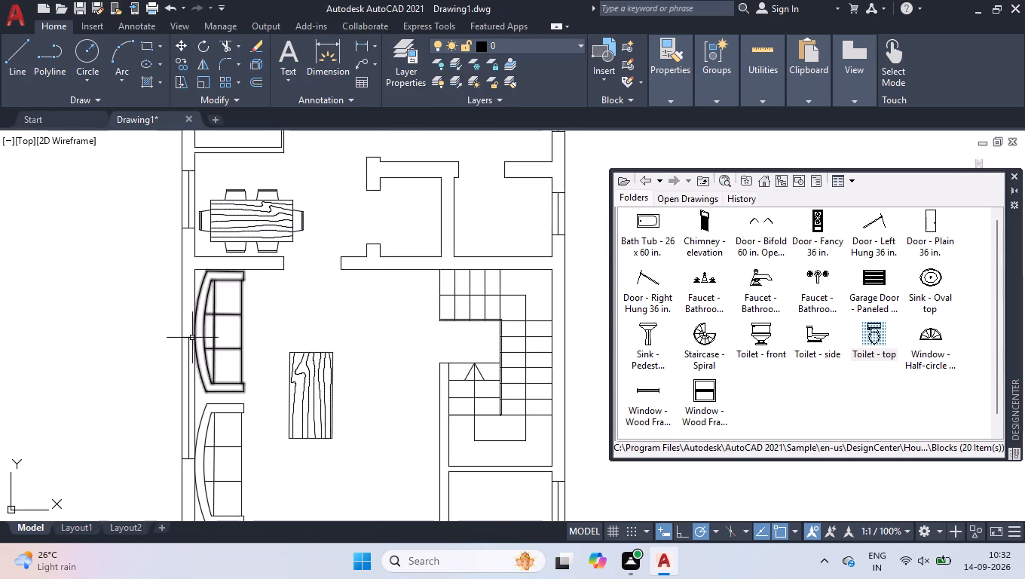
pyautogui.scroll(-2, 180, 332)
pyautogui.click(135, 316)
pyautogui.click(76, 367)
pyautogui.write('ro')
pyautogui.press('Return')
pyautogui.click(93, 332)
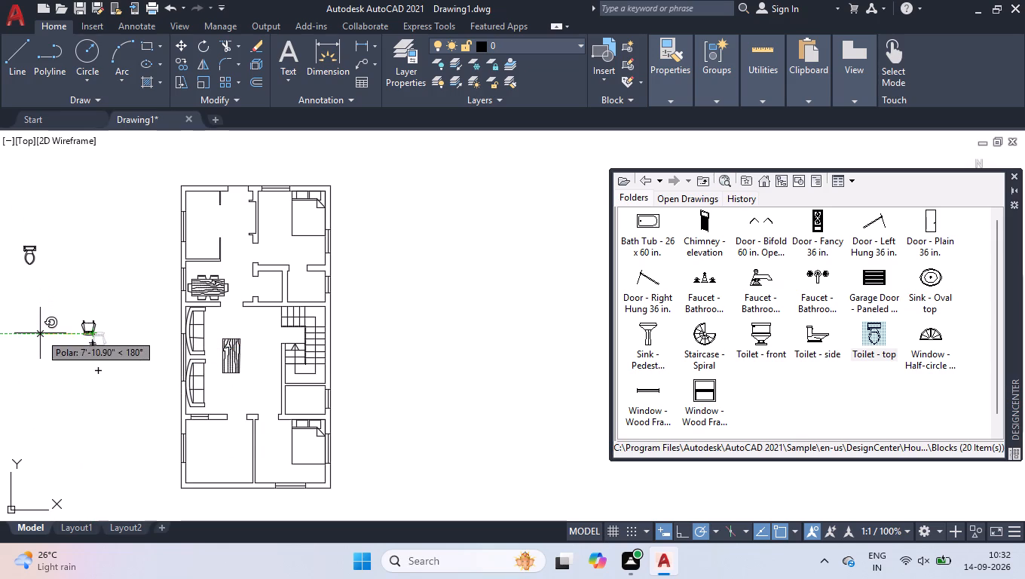
pyautogui.click(40, 333)
# Move the armchair into the living room, with its back against the lower wall beside the lower sofa.
pyautogui.moveTo(59, 306); pyautogui.dragTo(75, 331)
pyautogui.click(114, 368)
pyautogui.click(87, 337)
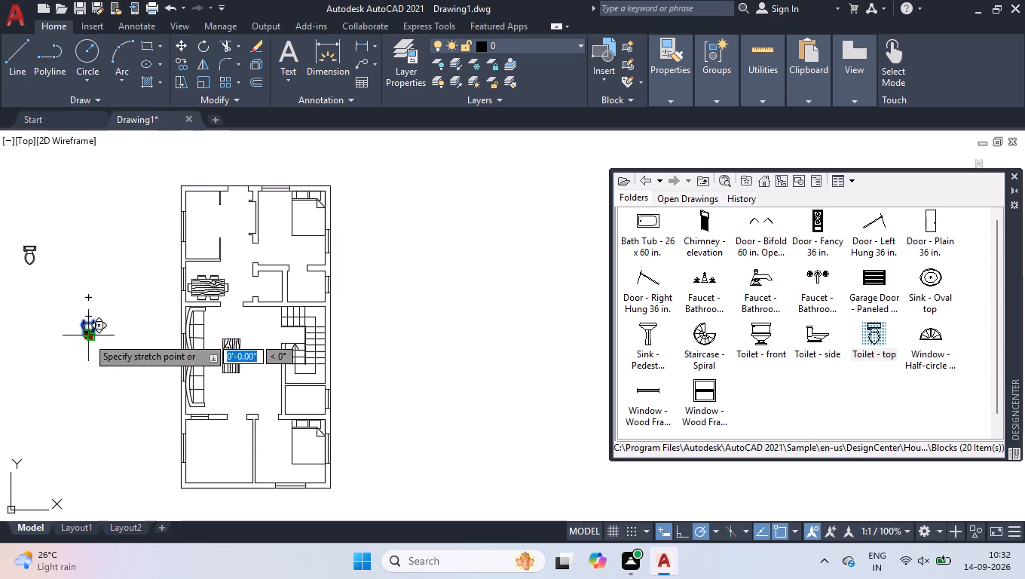
pyautogui.scroll(3, 206, 406)
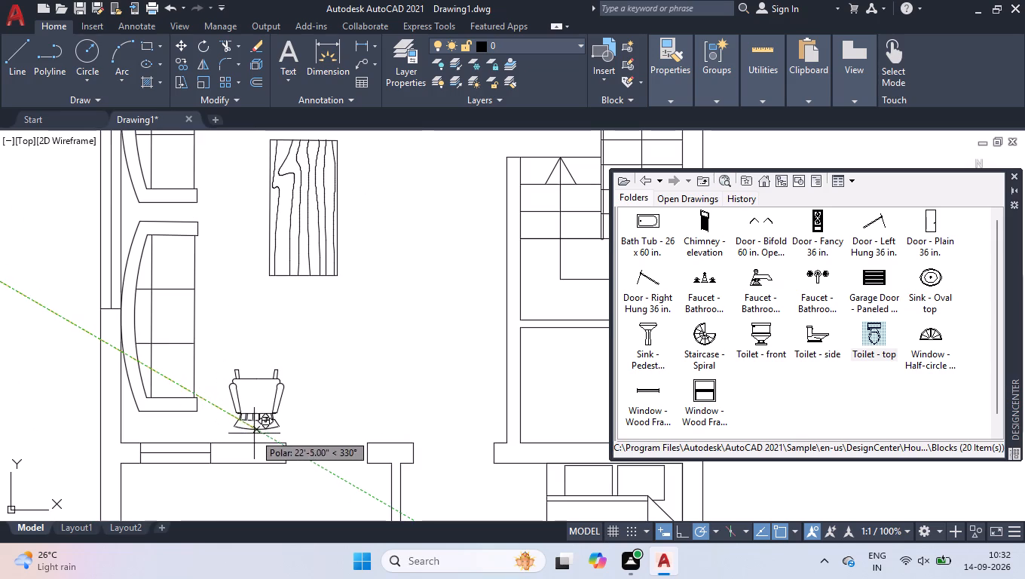
pyautogui.click(260, 437)
pyautogui.rightClick(281, 363)
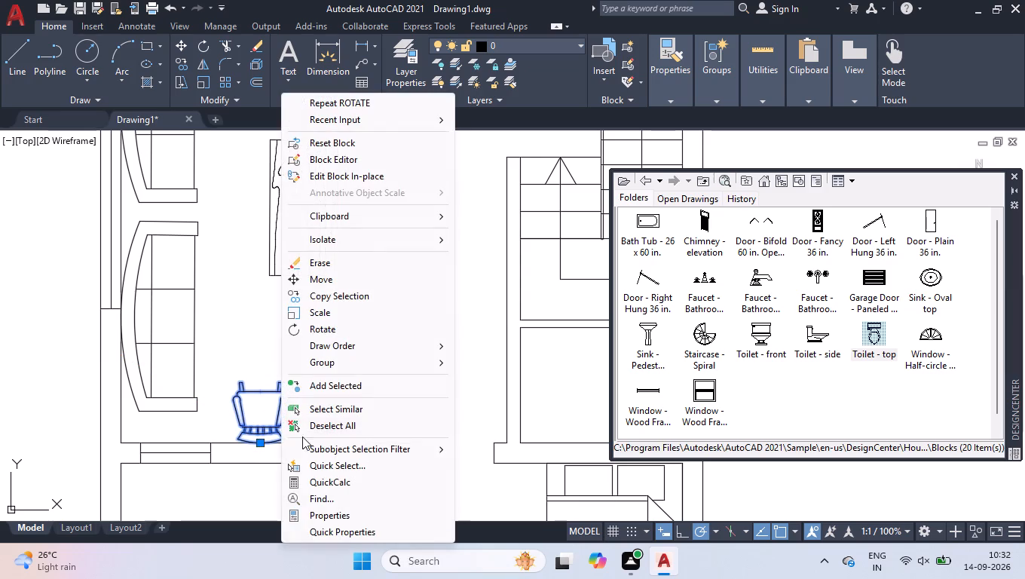
pyautogui.click(304, 426)
# Rotate the toilet block outside the plan by 180° so its tank faces down.
pyautogui.scroll(-4, 255, 380)
pyautogui.scroll(1, 243, 359)
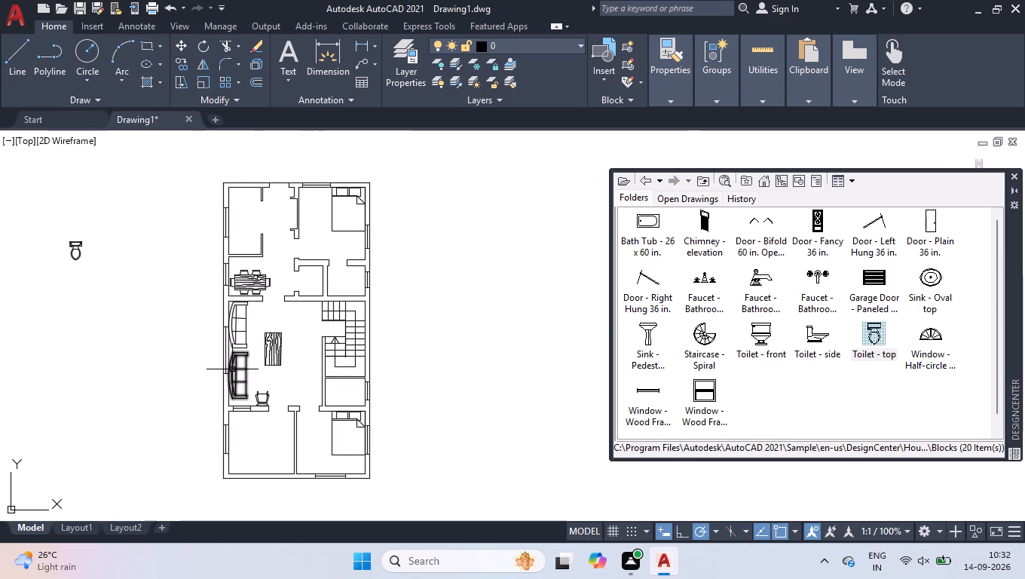
pyautogui.click(121, 264)
pyautogui.click(55, 235)
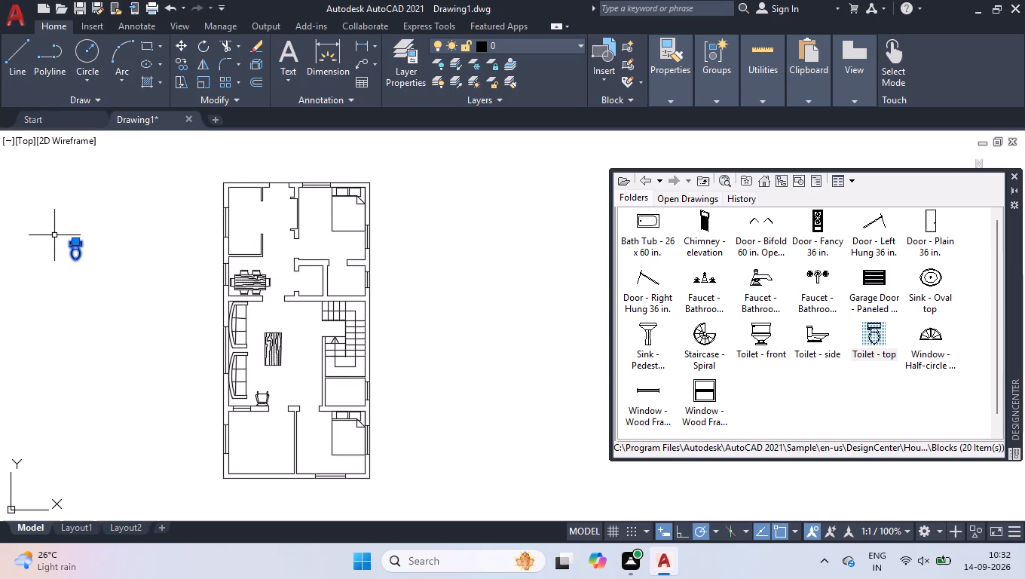
pyautogui.write('ro')
pyautogui.press('Return')
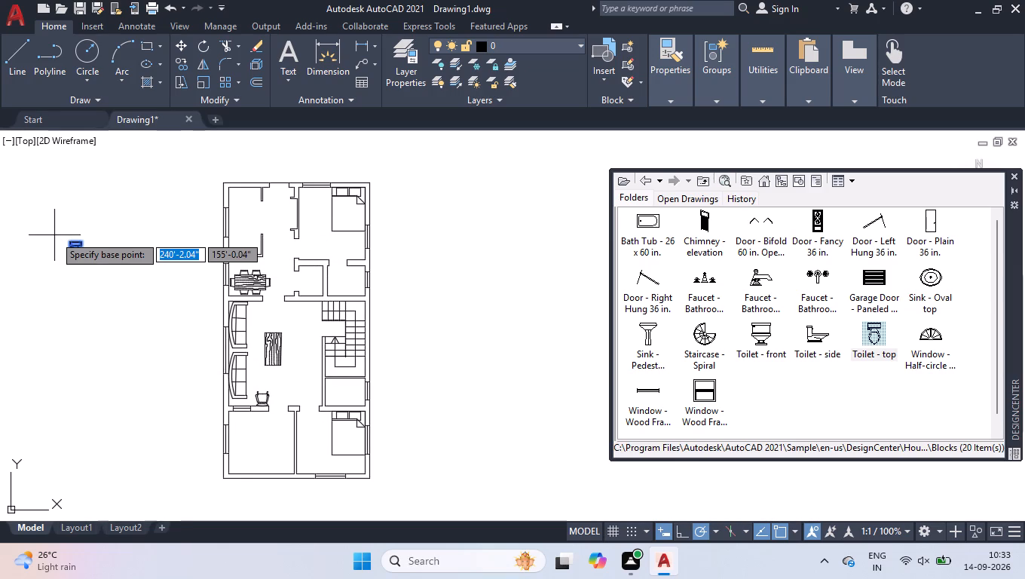
pyautogui.click(76, 242)
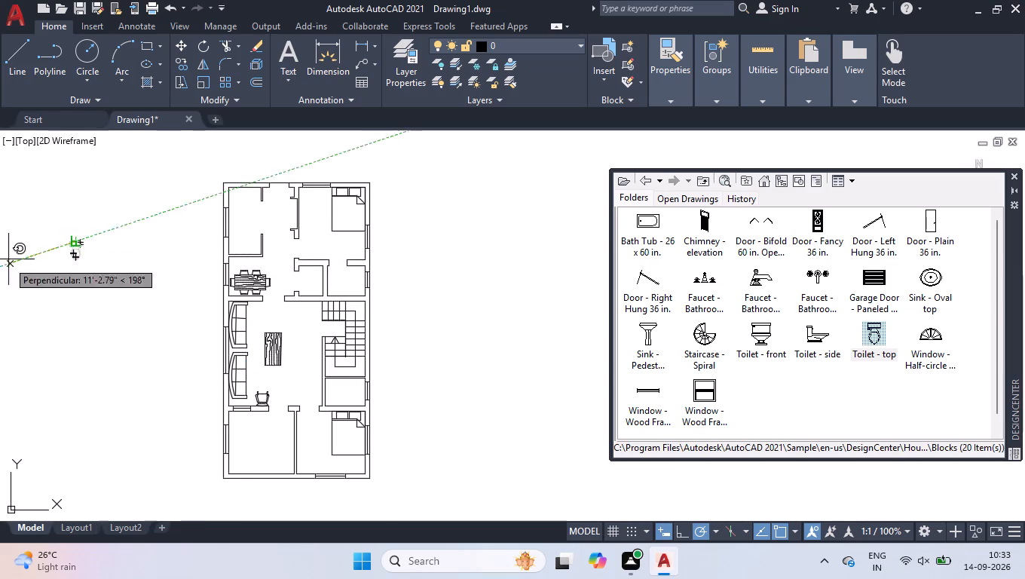
pyautogui.click(27, 237)
# Move the toilet into the bathroom above the staircase, with its tank against the lower wall near the east wall.
pyautogui.click(41, 220)
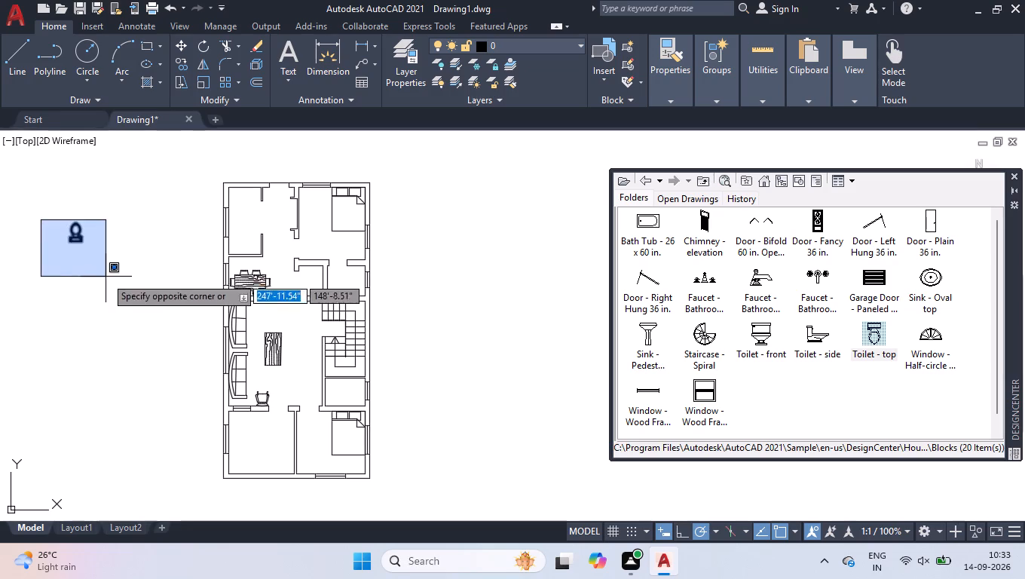
pyautogui.click(109, 279)
pyautogui.click(72, 241)
pyautogui.scroll(1, 327, 281)
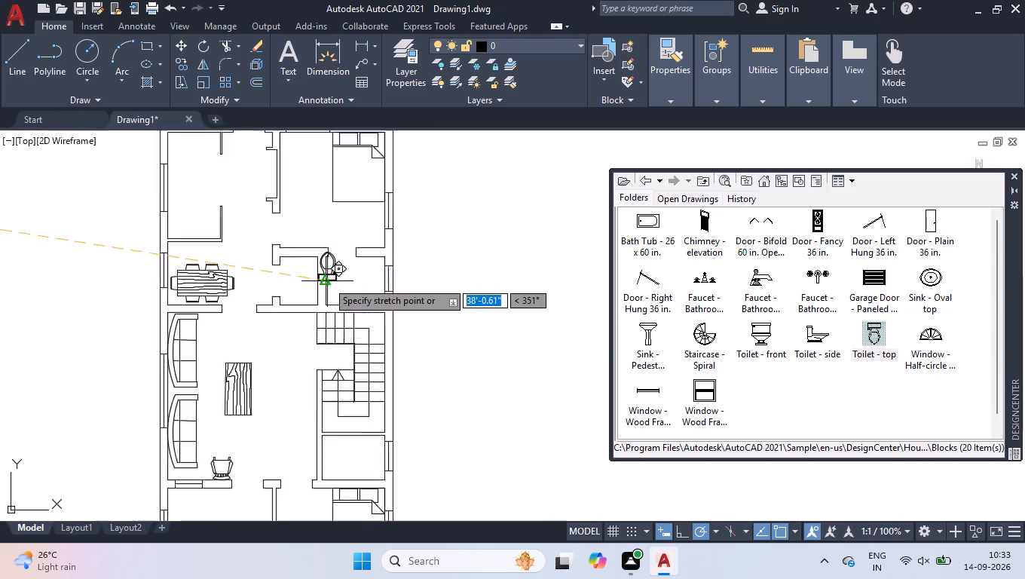
pyautogui.scroll(2, 327, 281)
pyautogui.click(436, 337)
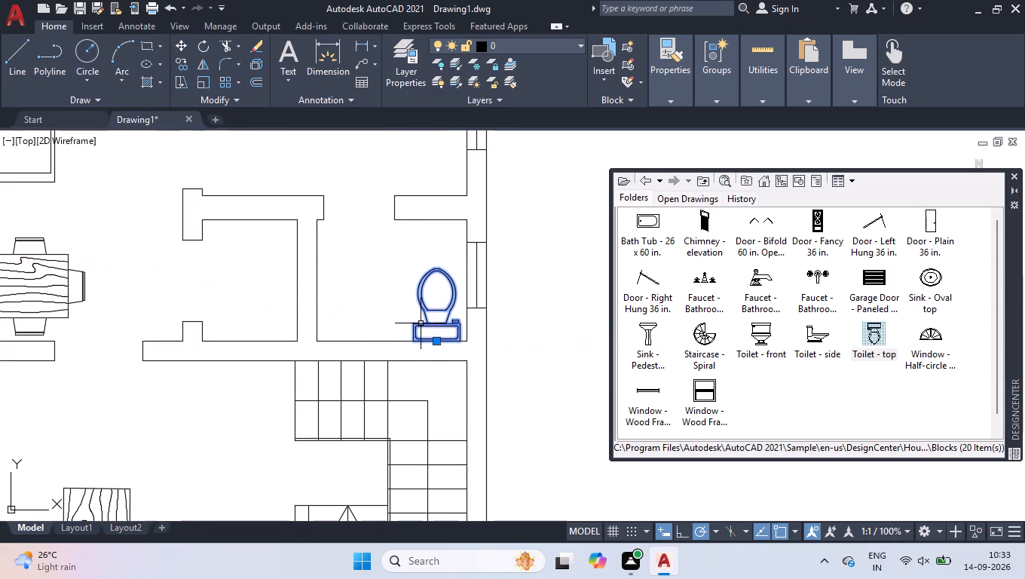
# Copy the toilet into the small bathroom below the staircase, with its tank against the lower wall near the east wall.
pyautogui.write('cop')
pyautogui.press('Return')
pyautogui.click(437, 342)
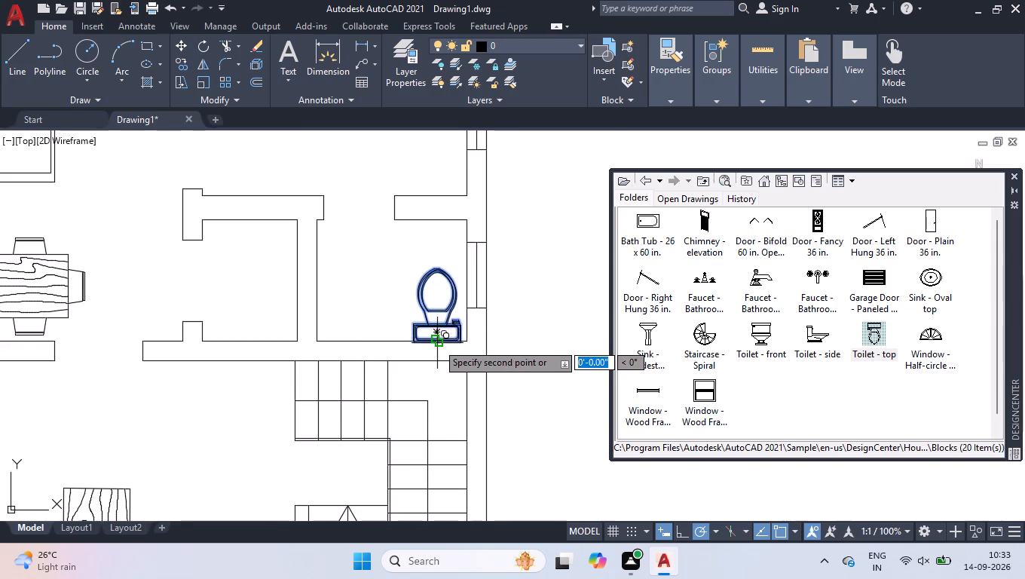
pyautogui.scroll(-2, 437, 343)
pyautogui.scroll(-1, 438, 446)
pyautogui.scroll(2, 431, 521)
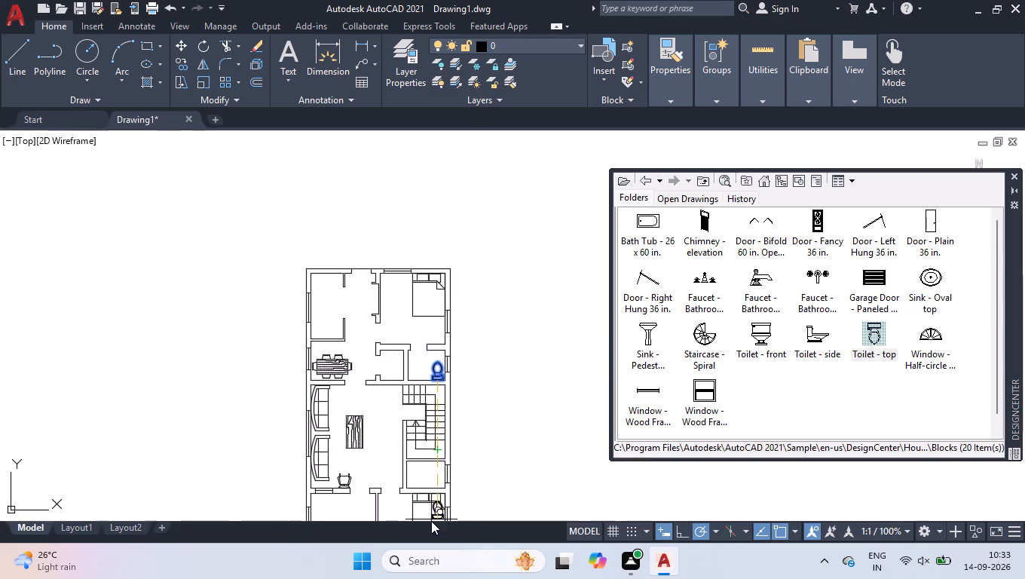
pyautogui.scroll(4, 431, 521)
pyautogui.scroll(-2, 430, 412)
pyautogui.scroll(3, 422, 452)
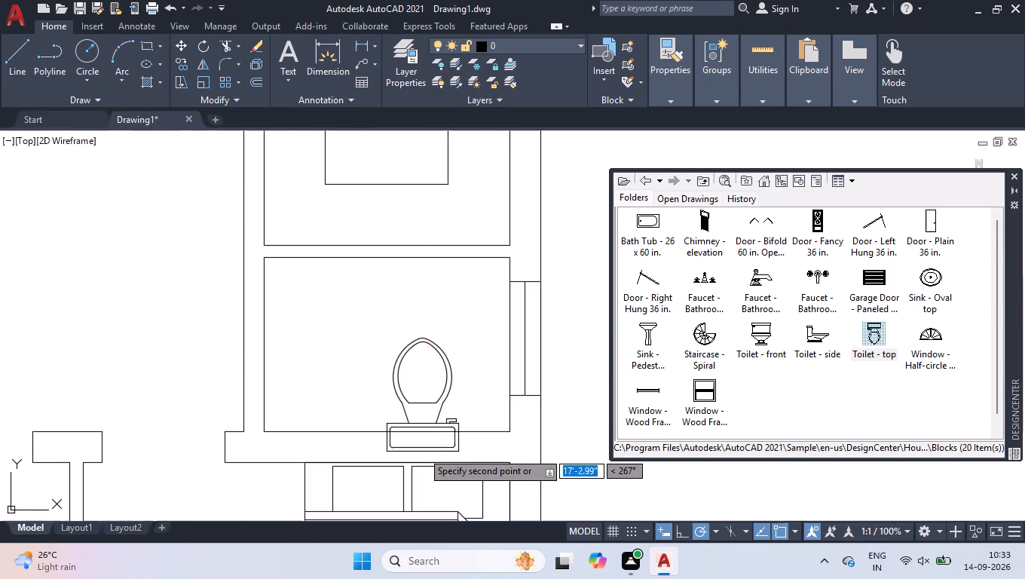
pyautogui.click(460, 427)
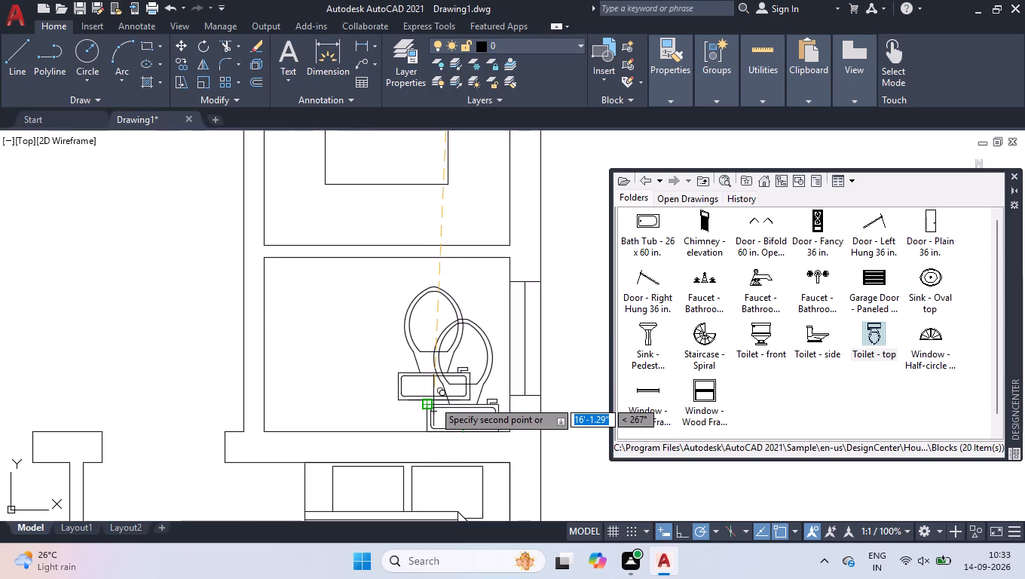
pyautogui.press('space')
# Draw a short line across the wall between the staircase and the lower bathroom, at the wall's west end.
pyautogui.scroll(-1, 433, 400)
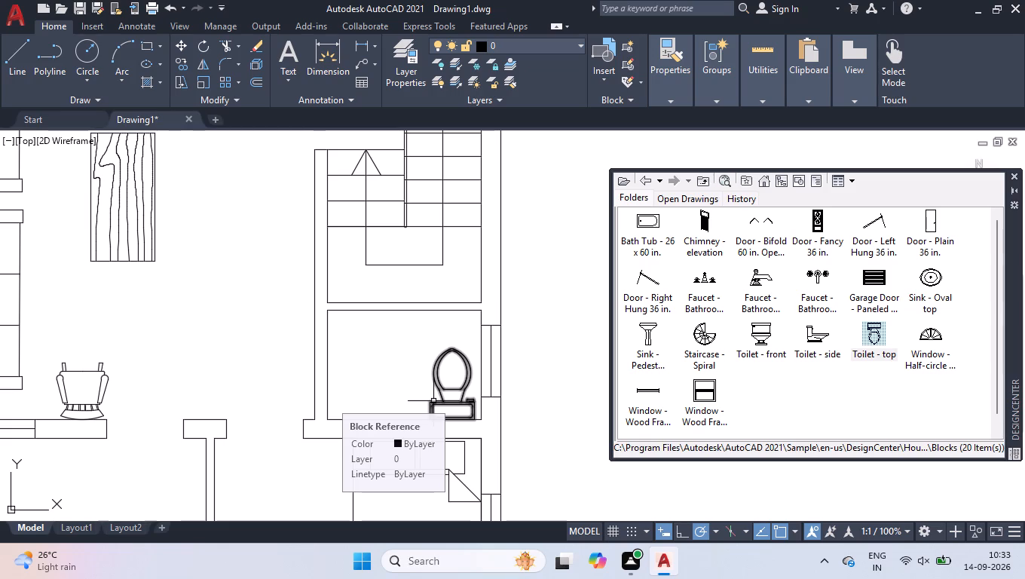
pyautogui.press('l')
pyautogui.press('Return')
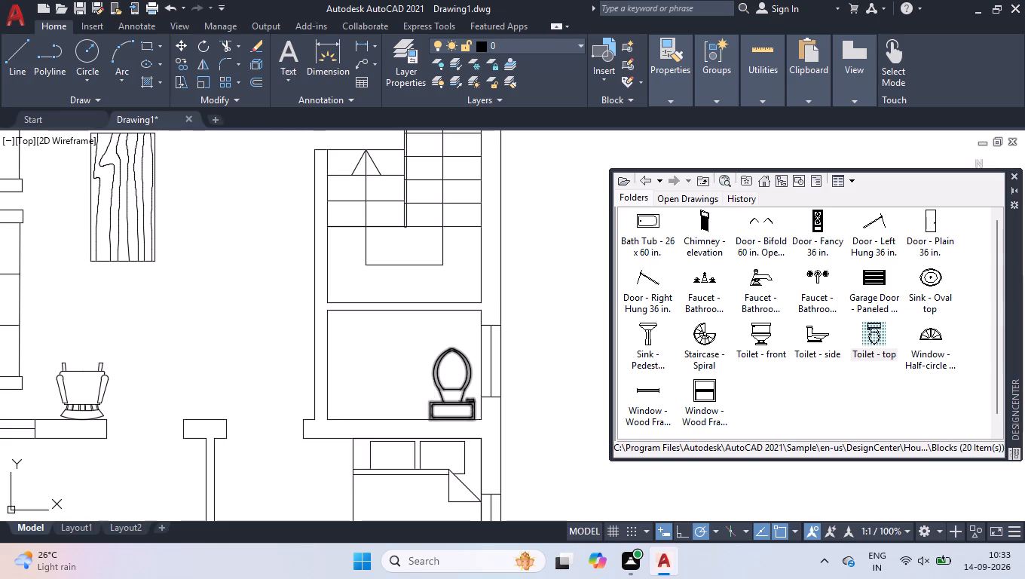
pyautogui.scroll(1, 436, 306)
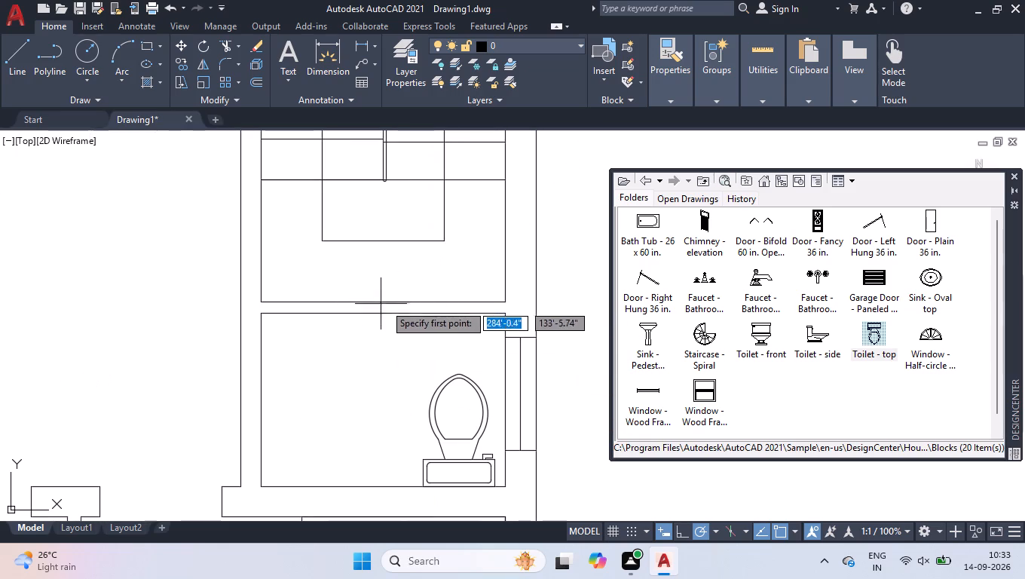
pyautogui.scroll(1, 430, 307)
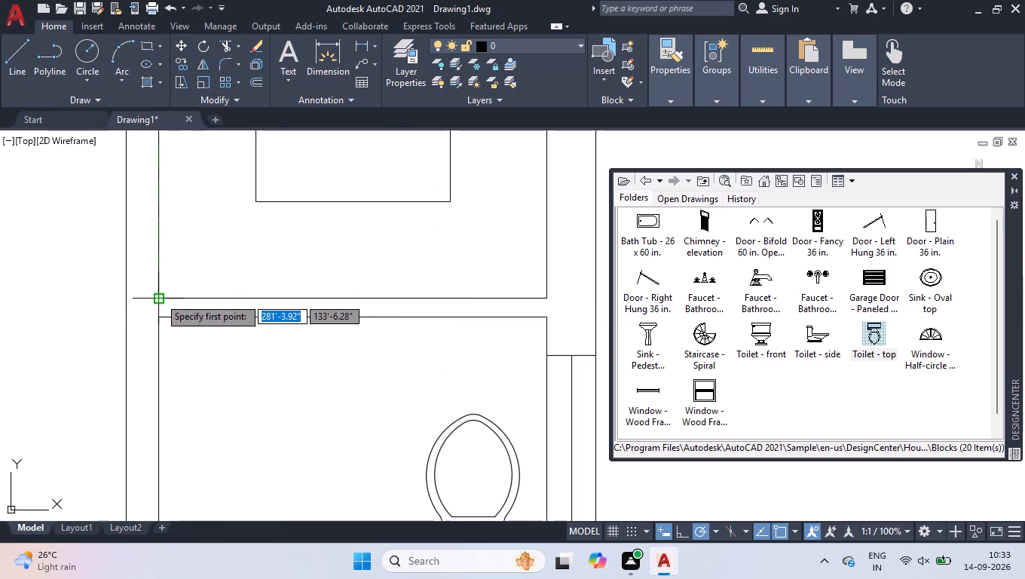
pyautogui.click(158, 297)
pyautogui.click(157, 321)
pyautogui.press('space')
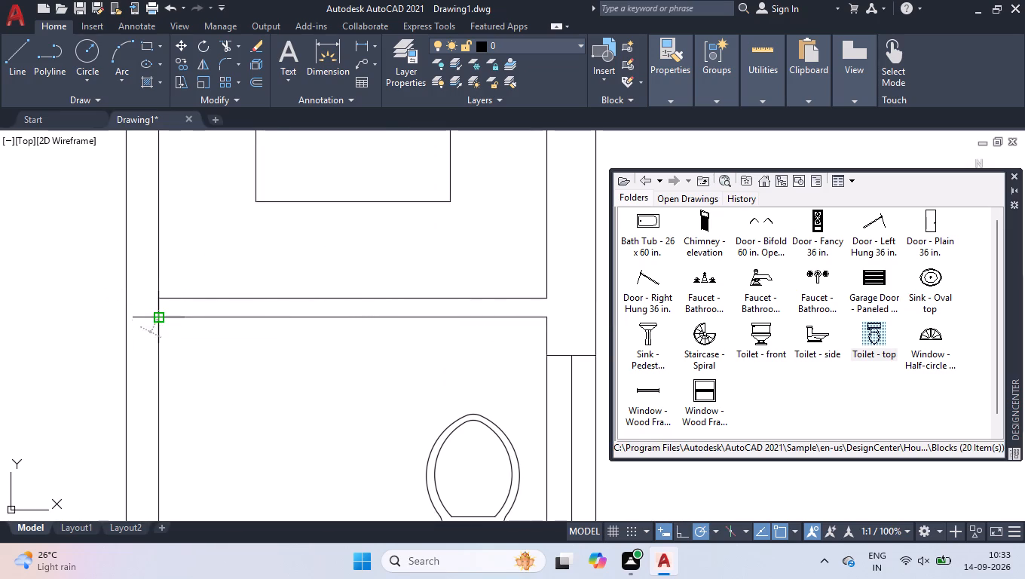
# Move the short line across the wall 3" to the east.
pyautogui.click(145, 287)
pyautogui.click(188, 347)
pyautogui.scroll(2, 164, 311)
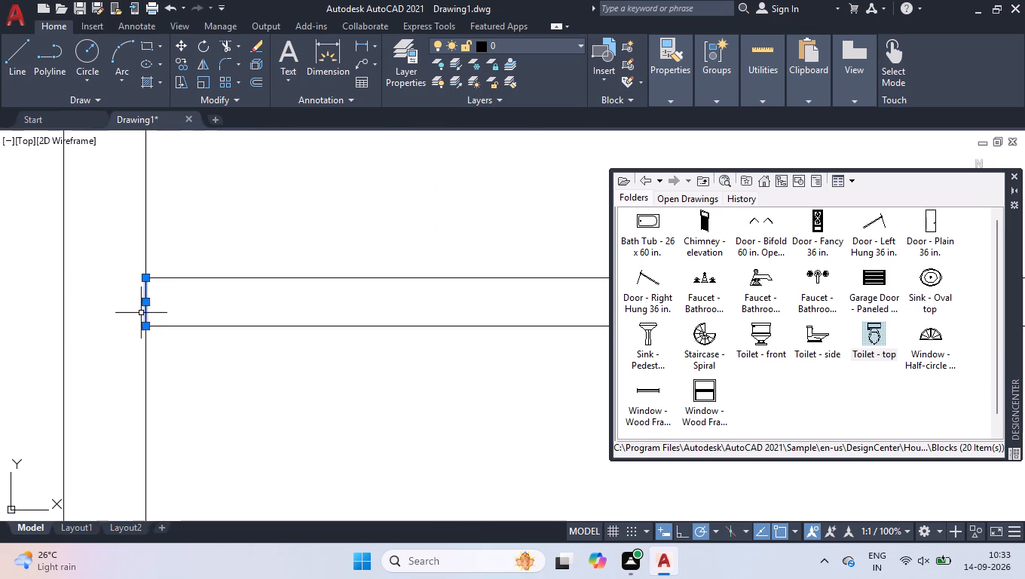
pyautogui.click(148, 302)
pyautogui.press('3')
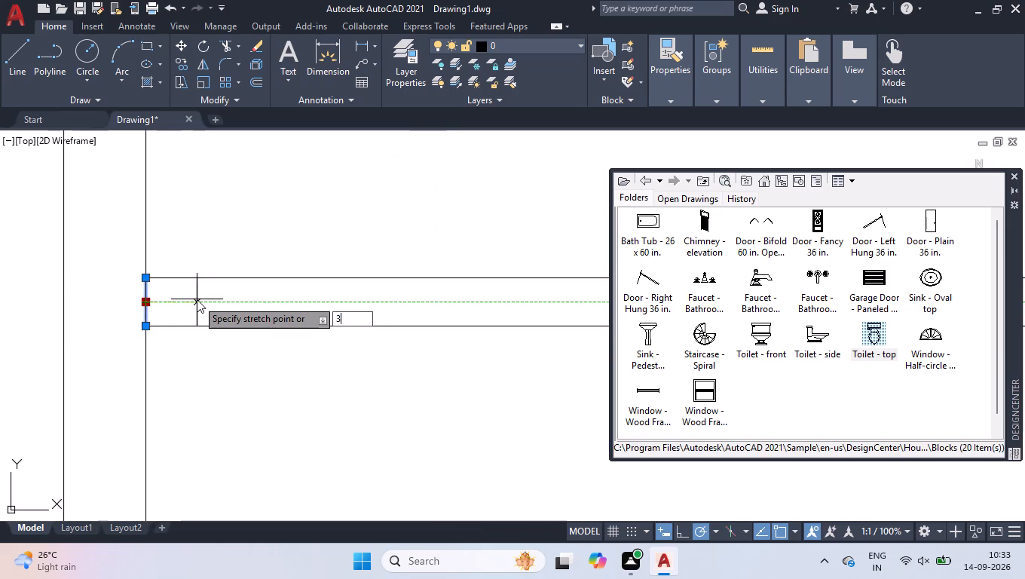
pyautogui.press('Return')
# Offset the short line 2'6" to the east to mark the other side of the bathroom door opening.
pyautogui.write('off')
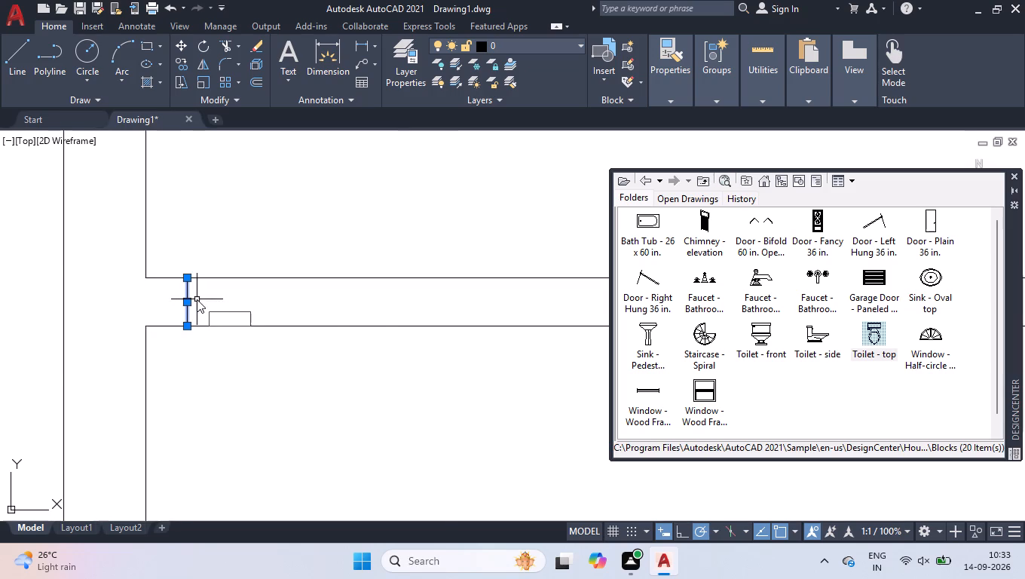
pyautogui.press('Return')
pyautogui.write("2'6")
pyautogui.press('Return')
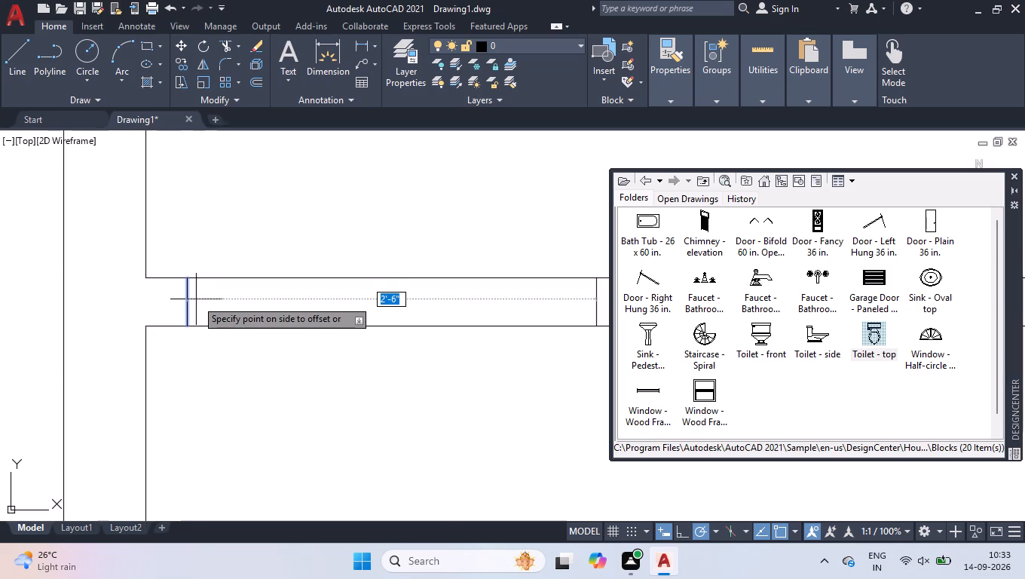
pyautogui.click(203, 307)
pyautogui.press('space')
# Trim both wall lines between the two short lines to open the lower bathroom's doorway.
pyautogui.write('tr')
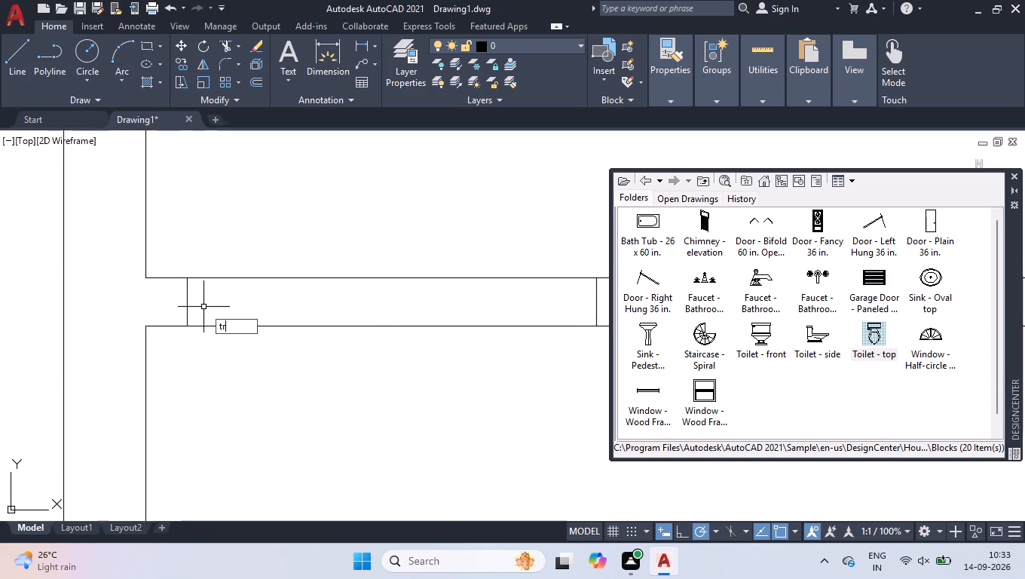
pyautogui.press('space')
pyautogui.click(392, 199)
pyautogui.click(295, 458)
pyautogui.press('space')
pyautogui.scroll(-3, 269, 393)
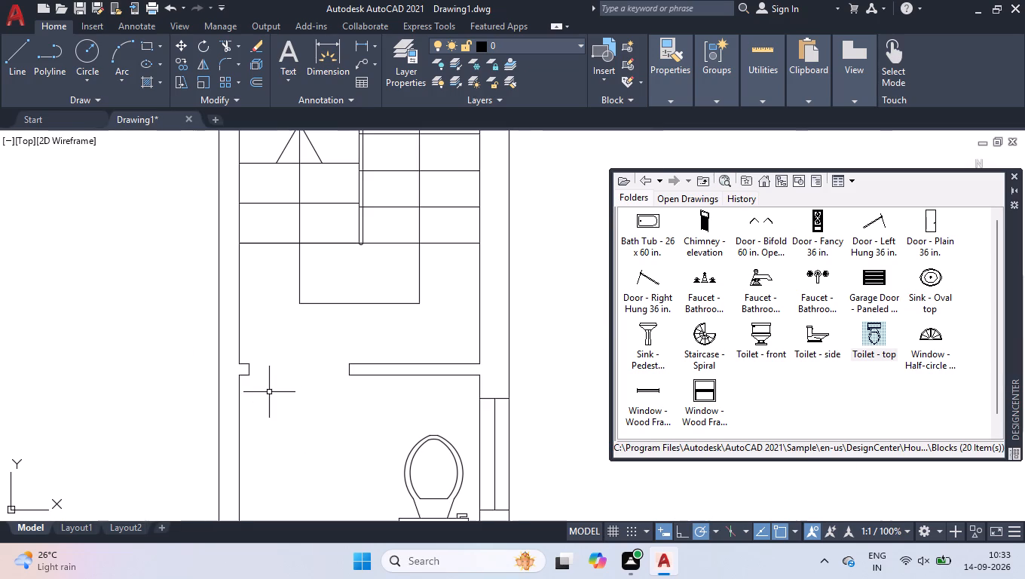
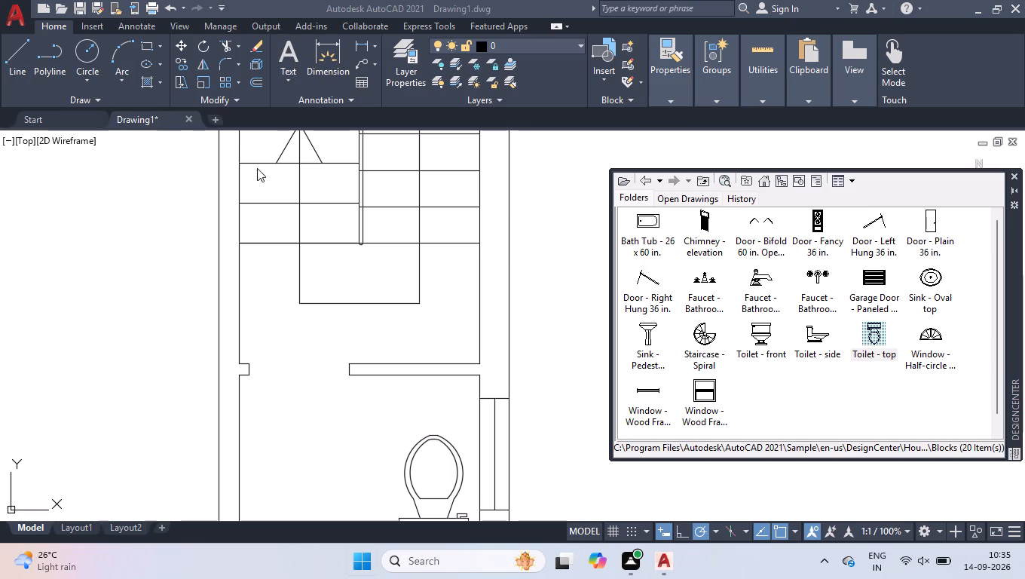
# Close the DesignCenter palette.
pyautogui.click(1015, 176)
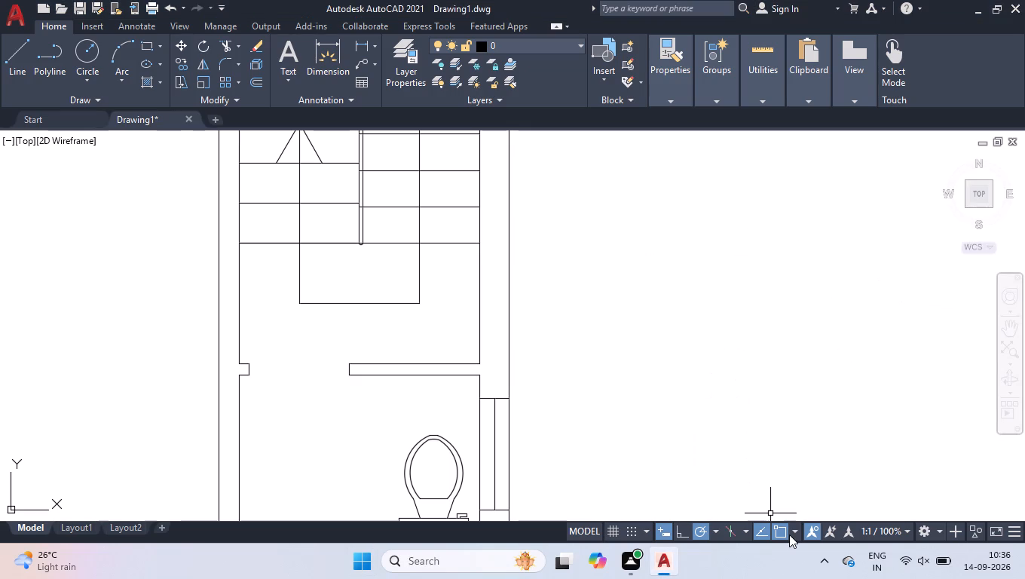
# Draw a short line across the south exterior wall of the southwest room, near the room's west end.
pyautogui.scroll(-2, 662, 219)
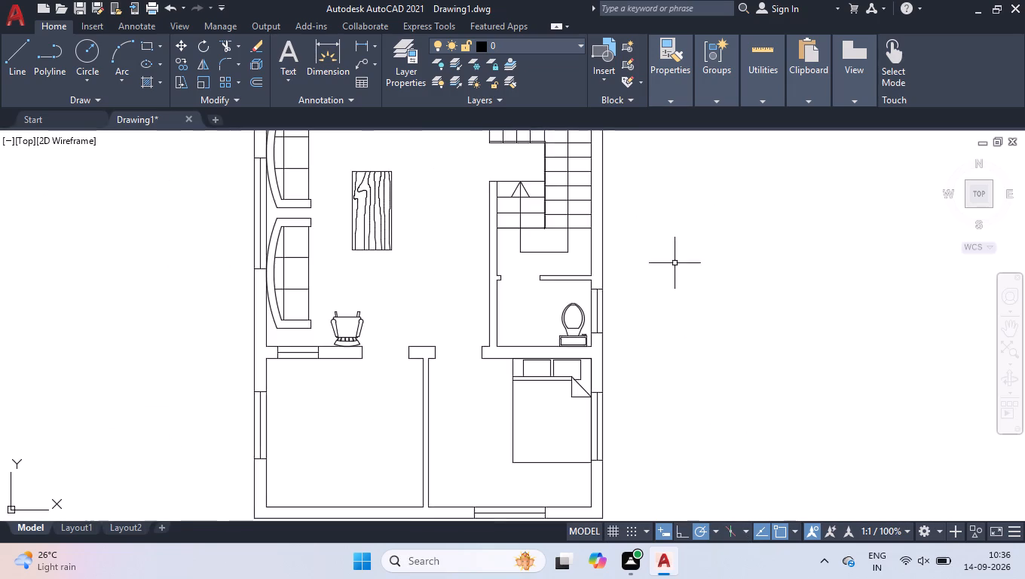
pyautogui.scroll(-3, 676, 274)
pyautogui.scroll(1, 617, 161)
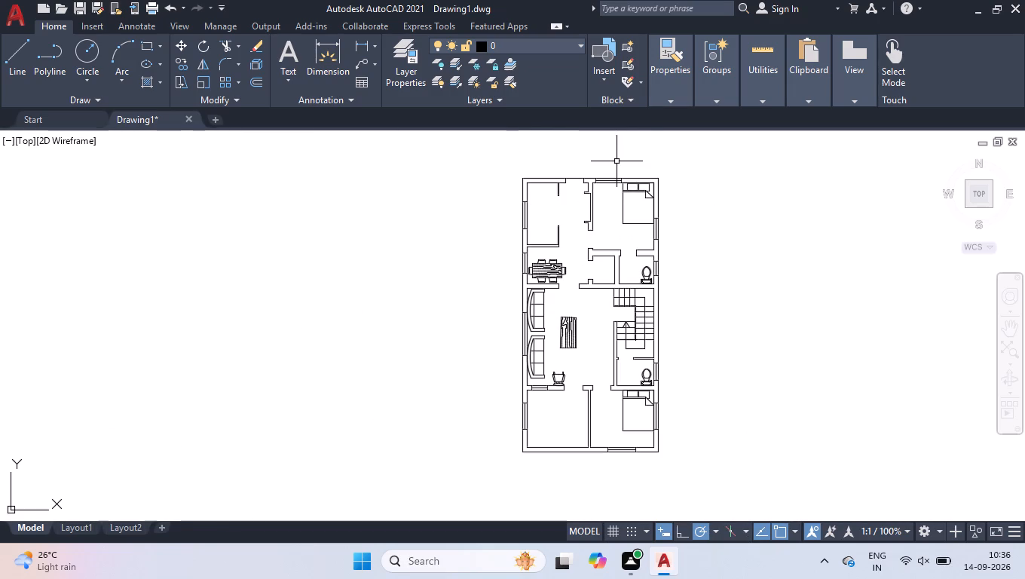
pyautogui.click(979, 197)
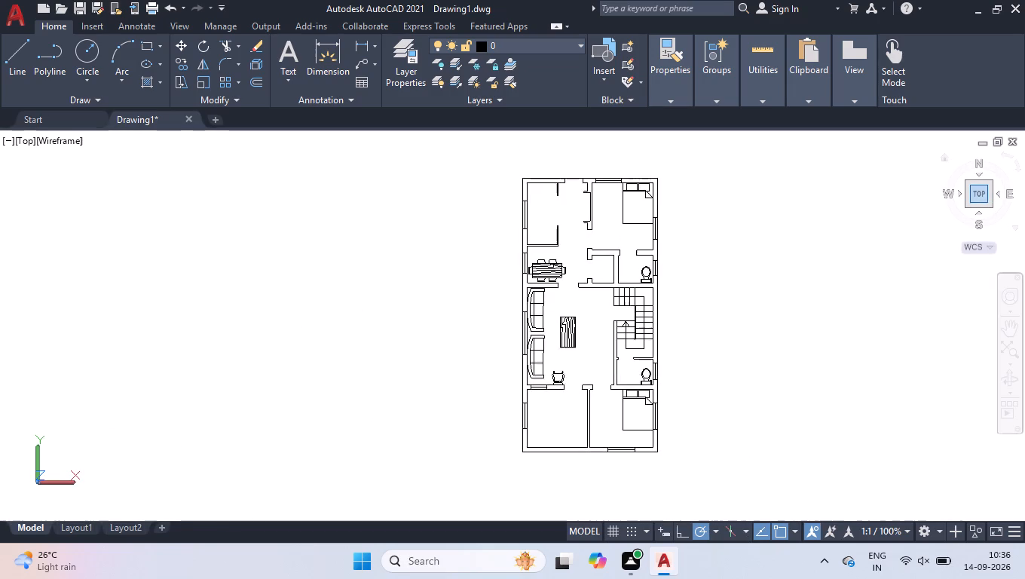
pyautogui.scroll(-1, 605, 336)
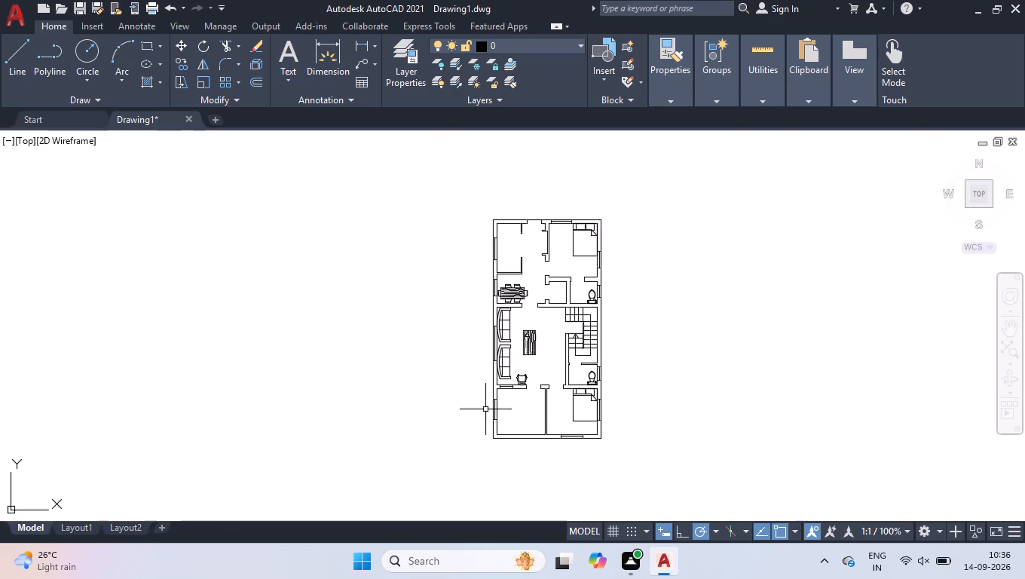
pyautogui.scroll(4, 509, 442)
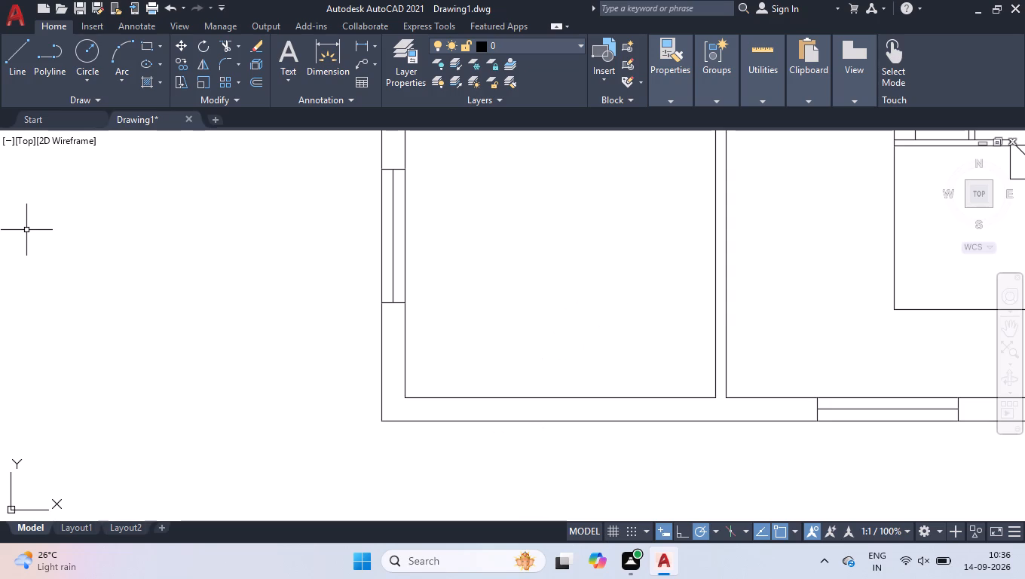
pyautogui.scroll(-2, 0, 372)
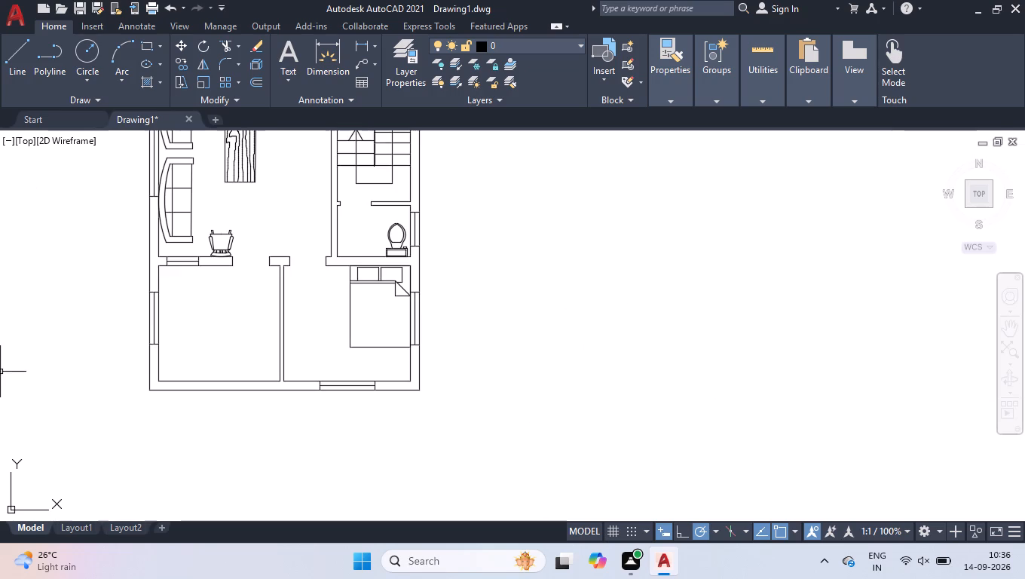
pyautogui.scroll(2, 143, 335)
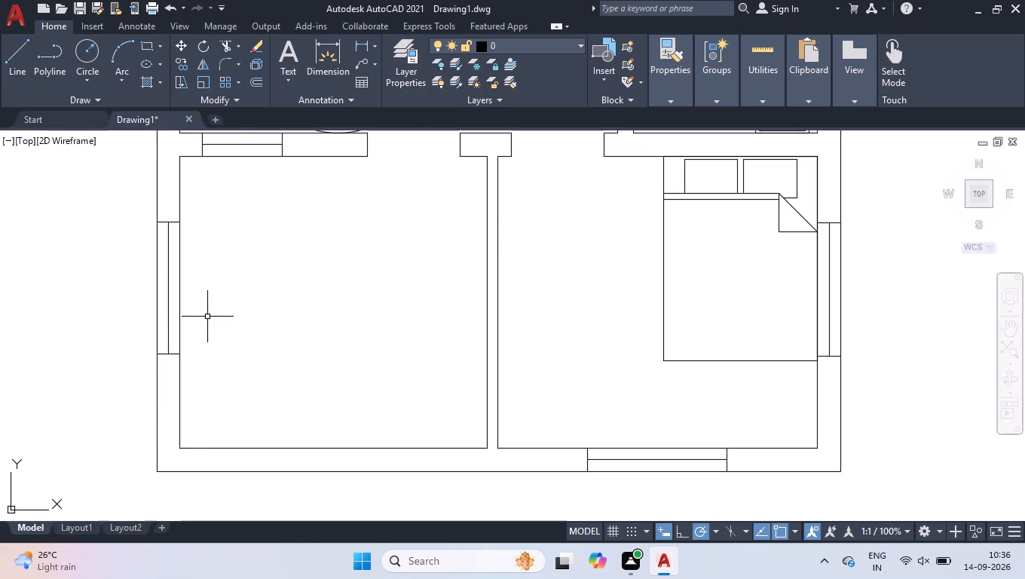
pyautogui.scroll(-1, 210, 318)
pyautogui.scroll(3, 222, 410)
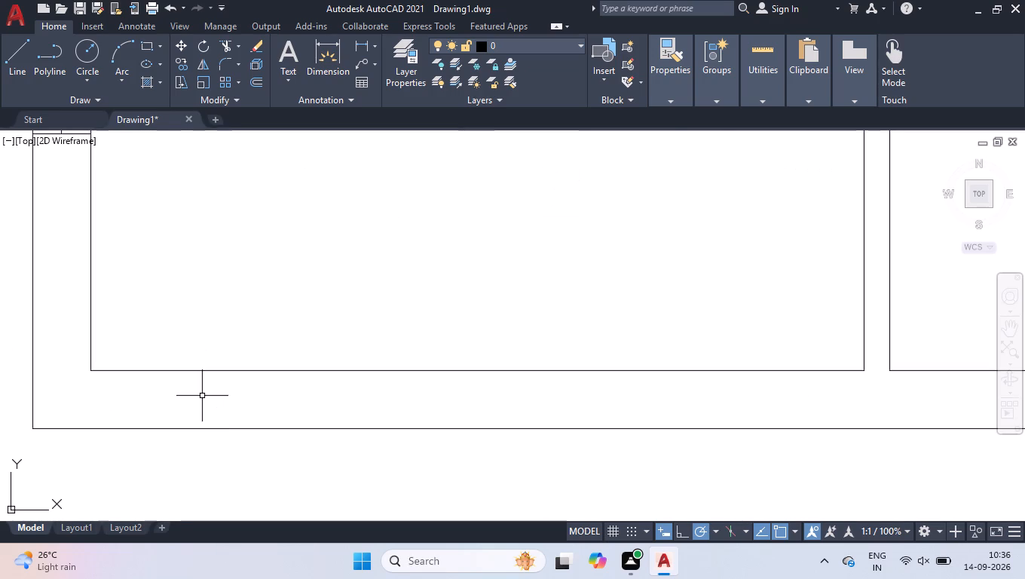
pyautogui.press('l')
pyautogui.press('Return')
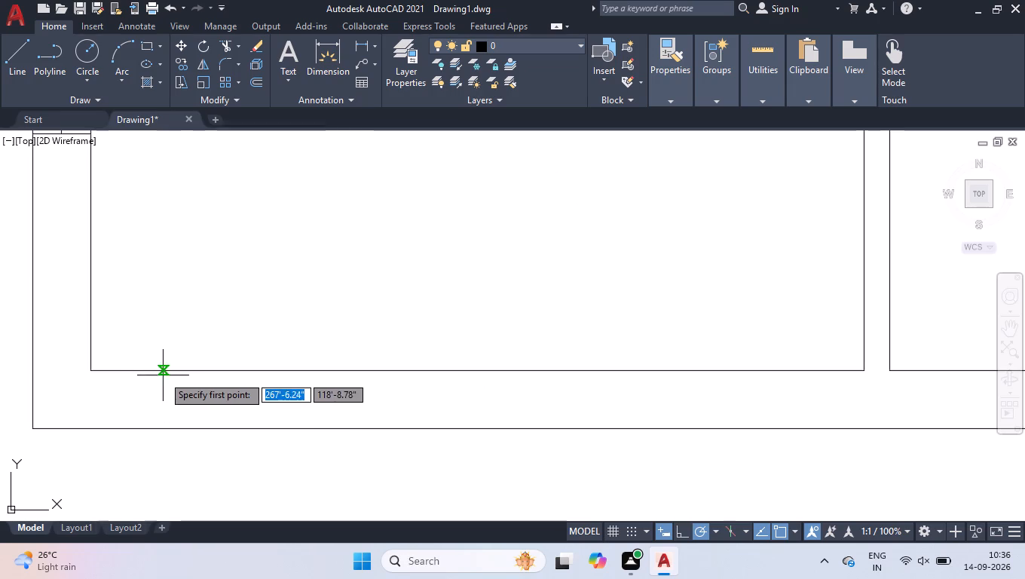
pyautogui.click(161, 374)
pyautogui.click(157, 430)
pyautogui.press('space')
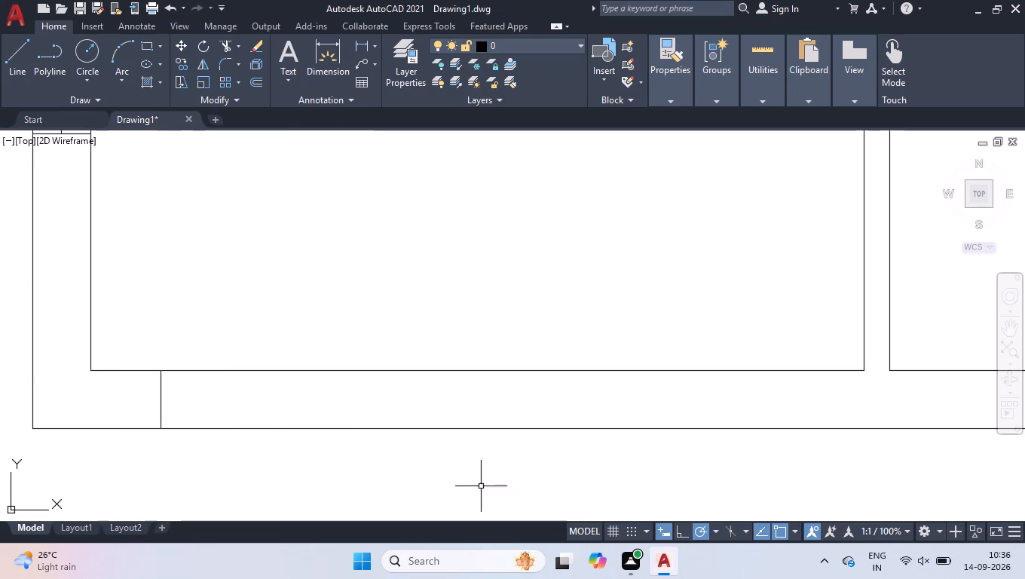
# With Ortho on, draw a second short line across the same south wall, near the partition at the room's east end.
pyautogui.click(679, 525)
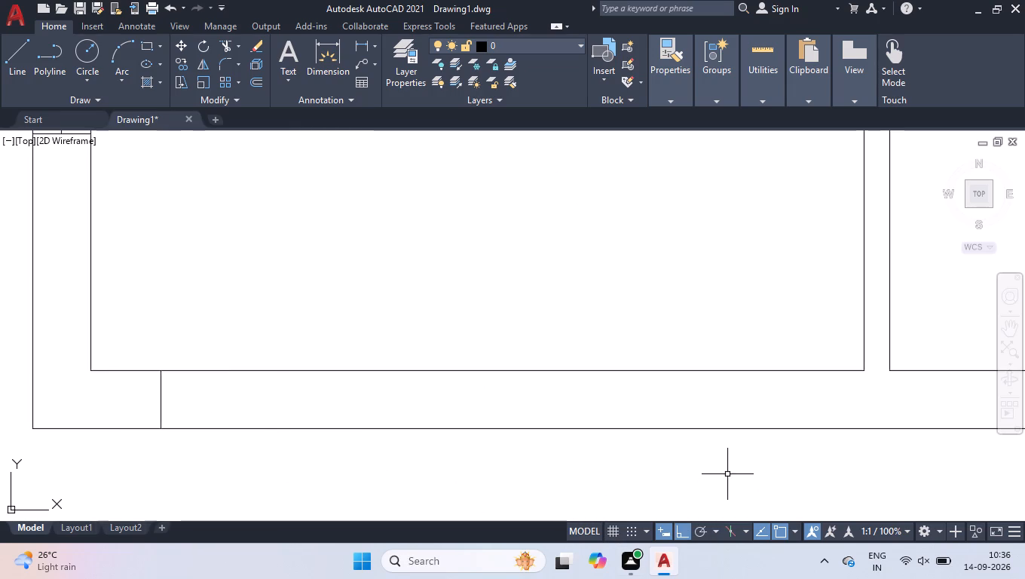
pyautogui.press('space')
pyautogui.click(815, 375)
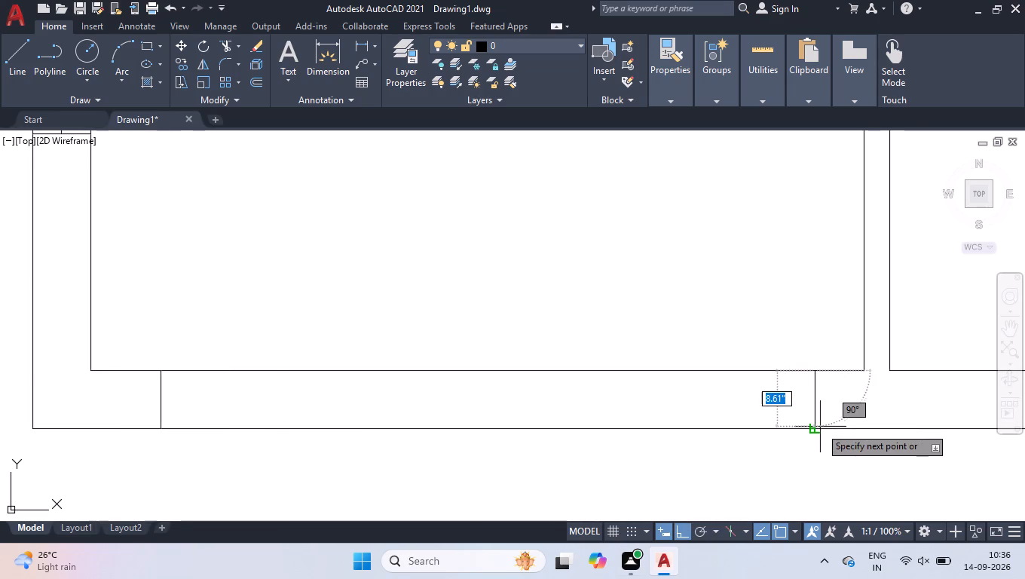
pyautogui.click(817, 432)
pyautogui.press('space')
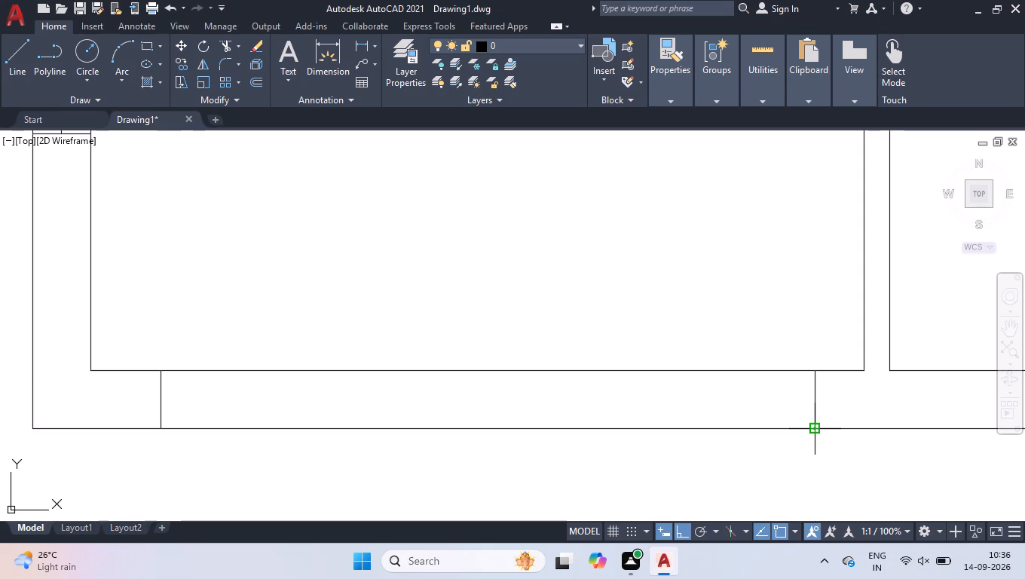
# Trim both south wall lines between the two short lines to create a wide opening in the southwest room.
pyautogui.write('tr')
pyautogui.press('space')
pyautogui.moveTo(567, 270); pyautogui.dragTo(557, 303)
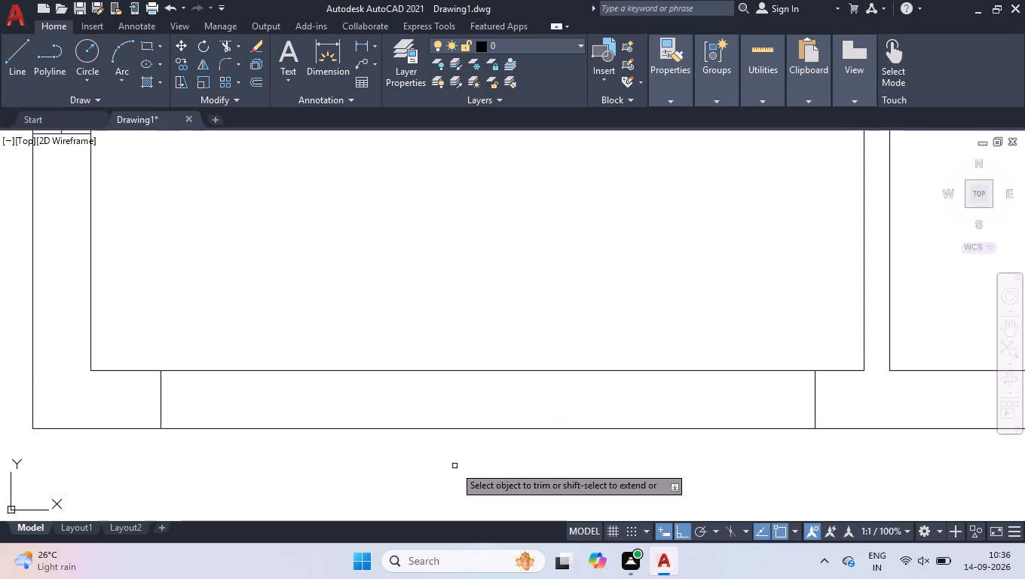
pyautogui.click(454, 466)
pyautogui.click(594, 250)
pyautogui.press('space')
# Draw a three-sided outline south of the wide opening, 11'1" wide and about 4'2" deep, ending at the building's southwest corner.
pyautogui.scroll(-2, 594, 250)
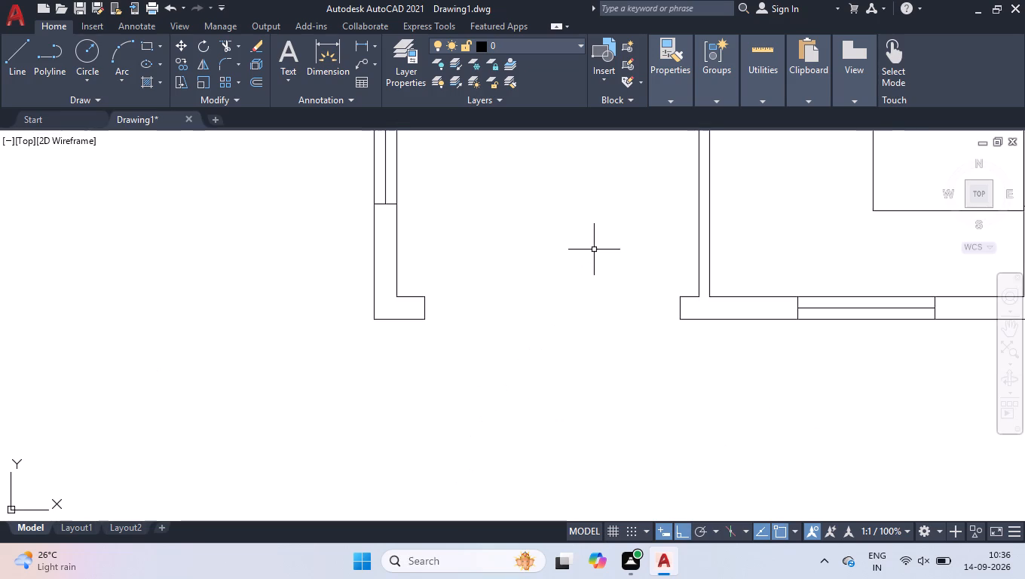
pyautogui.press('l')
pyautogui.press('Return')
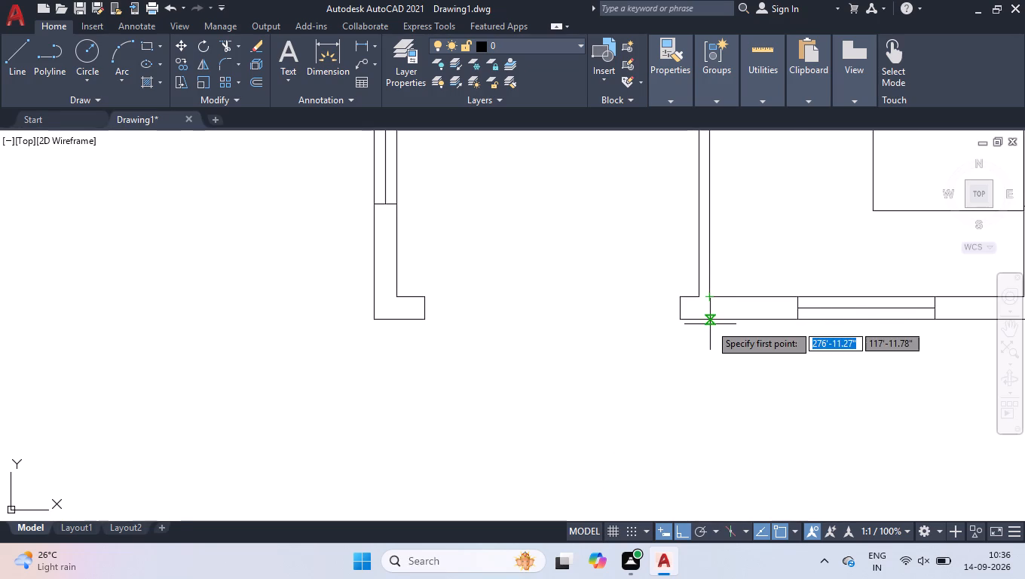
pyautogui.scroll(2, 710, 320)
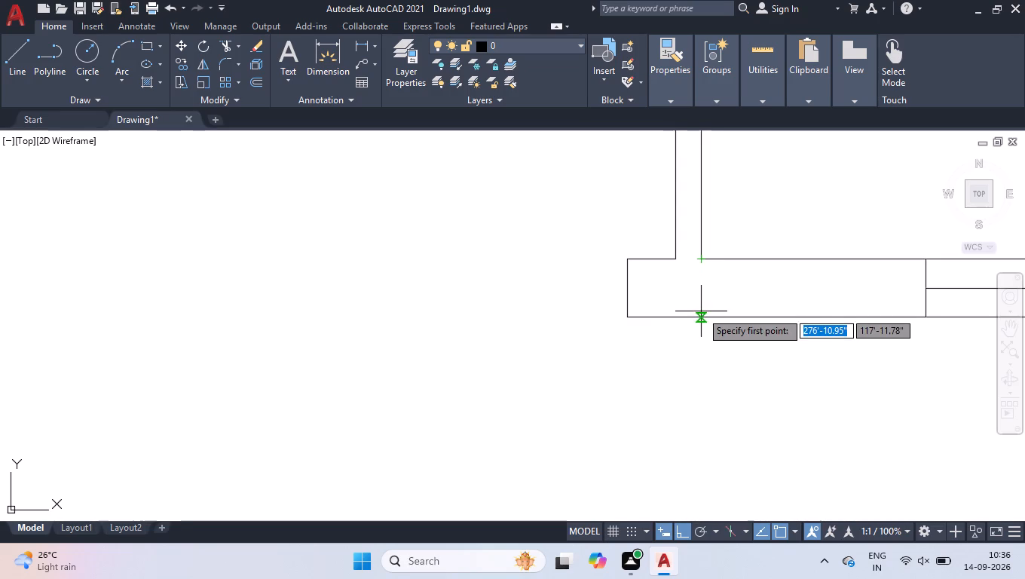
pyautogui.click(700, 262)
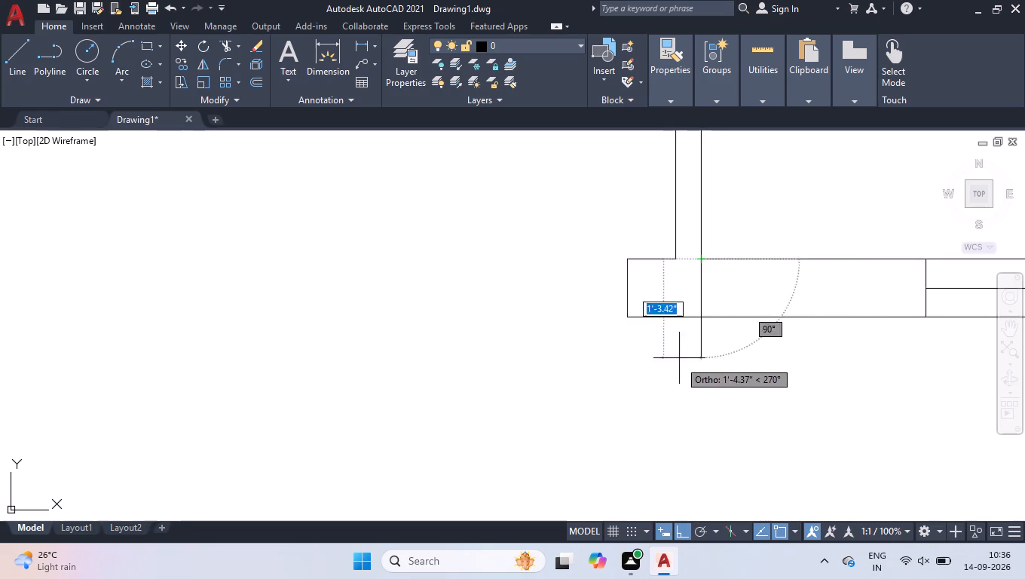
pyautogui.scroll(-3, 679, 358)
pyautogui.scroll(2, 670, 441)
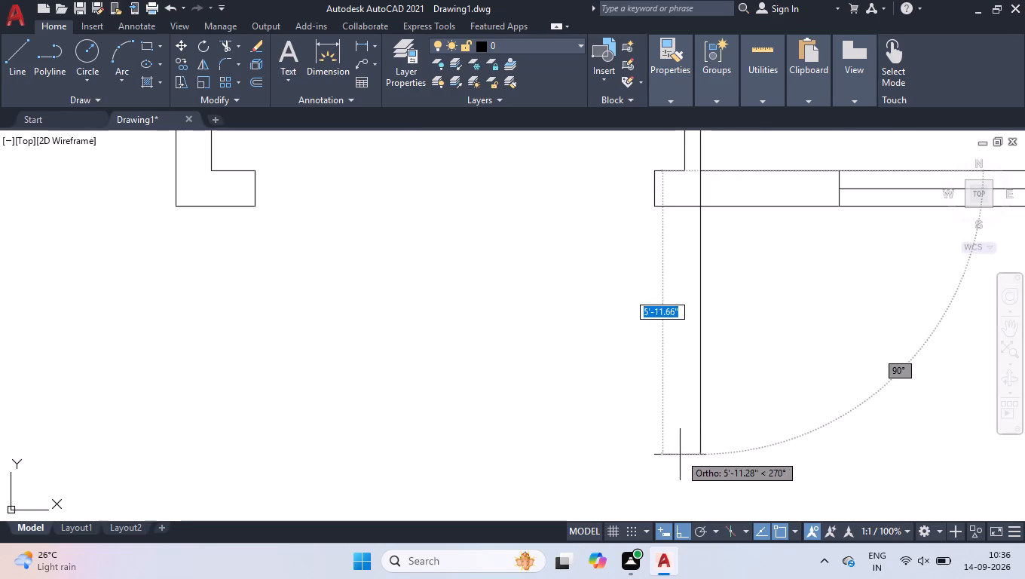
pyautogui.click(685, 403)
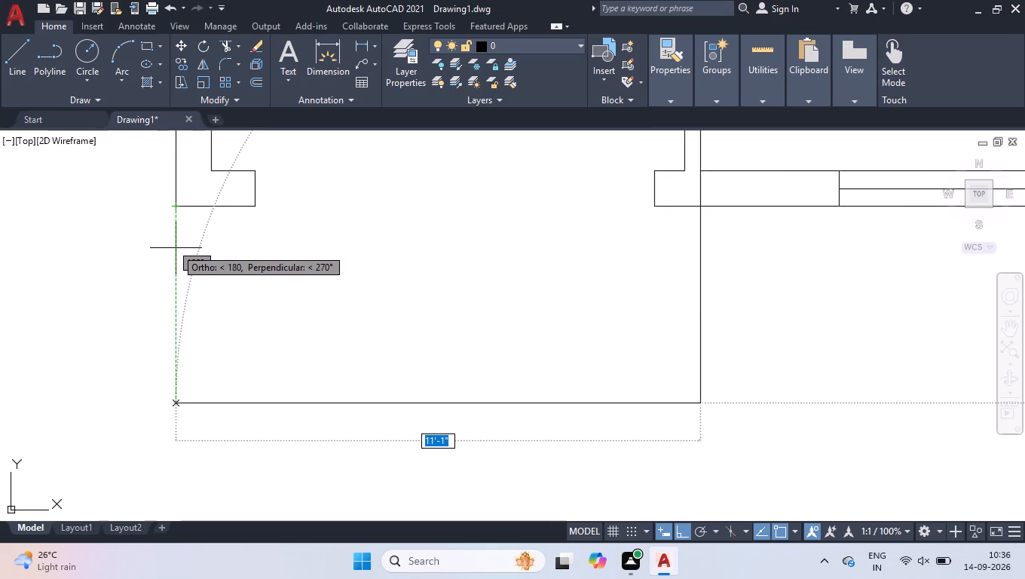
pyautogui.click(176, 248)
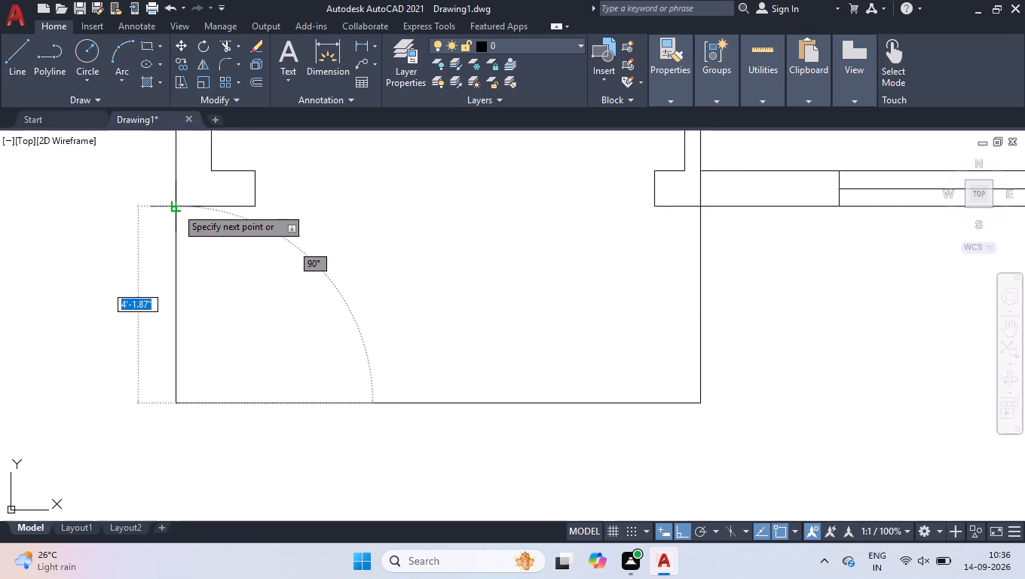
pyautogui.click(176, 207)
pyautogui.press('space')
# Join the three outline lines south of the opening into one polyline.
pyautogui.moveTo(751, 318); pyautogui.dragTo(748, 328)
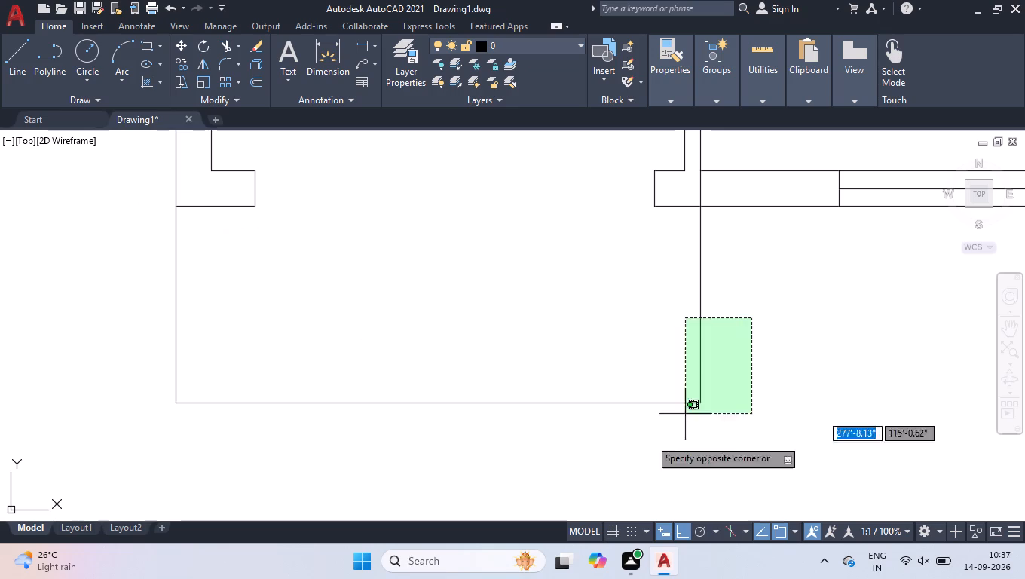
pyautogui.click(113, 452)
pyautogui.press('j')
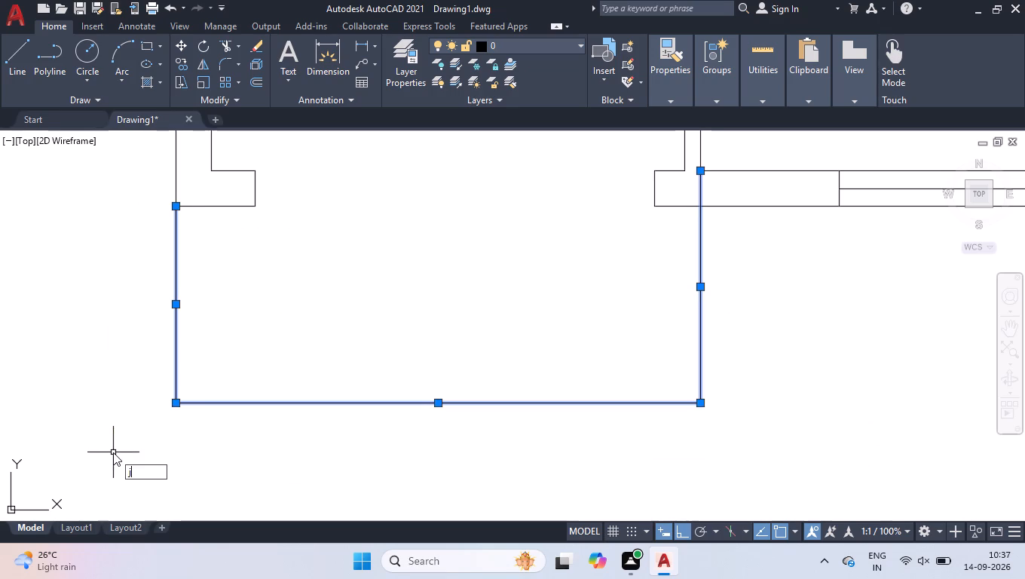
pyautogui.press('Return')
# Offset the joined outline 2" inward to give it a thin wall.
pyautogui.press('o')
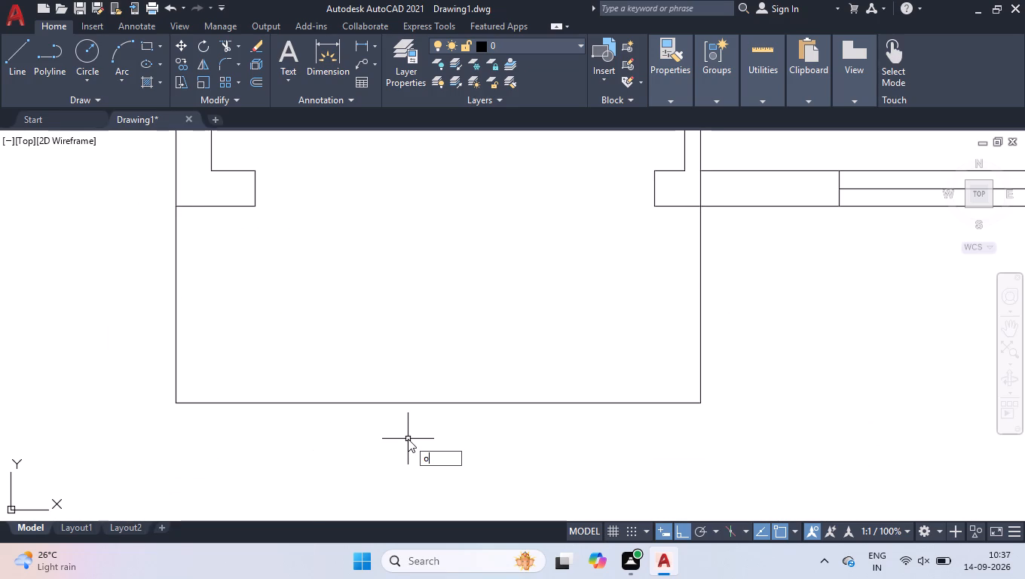
pyautogui.write('ff')
pyautogui.press('Return')
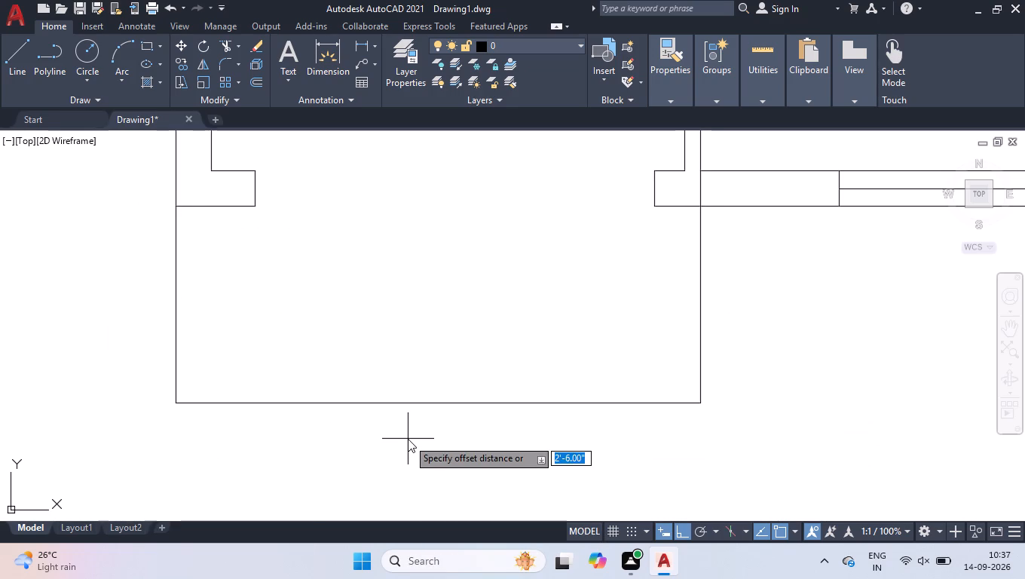
pyautogui.press('2')
pyautogui.press('Return')
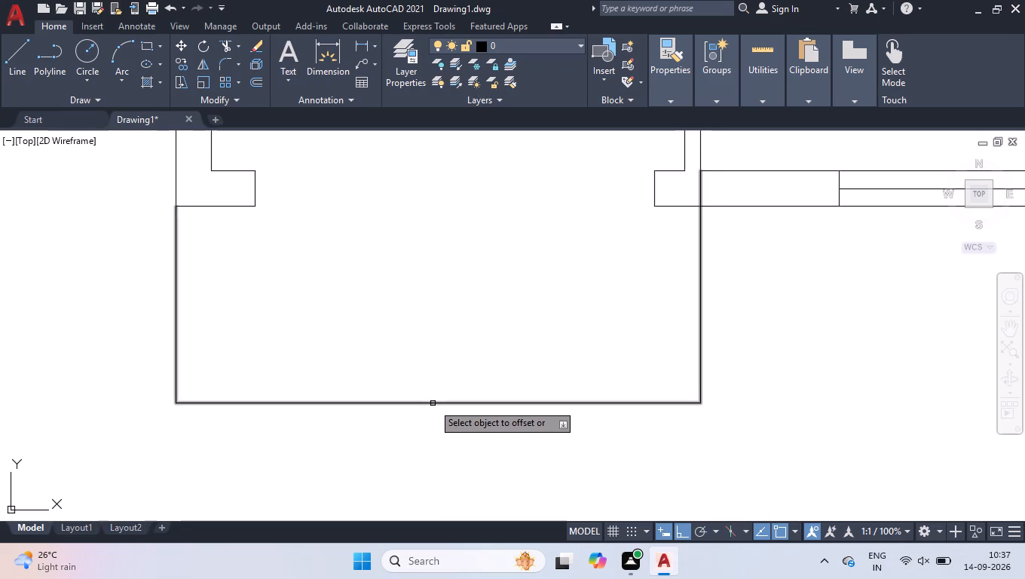
pyautogui.click(433, 403)
pyautogui.click(439, 334)
# Trim the ends of the inner and outer outline lines that run through the house's south wall at the east side.
pyautogui.write('v tr')
pyautogui.press('space')
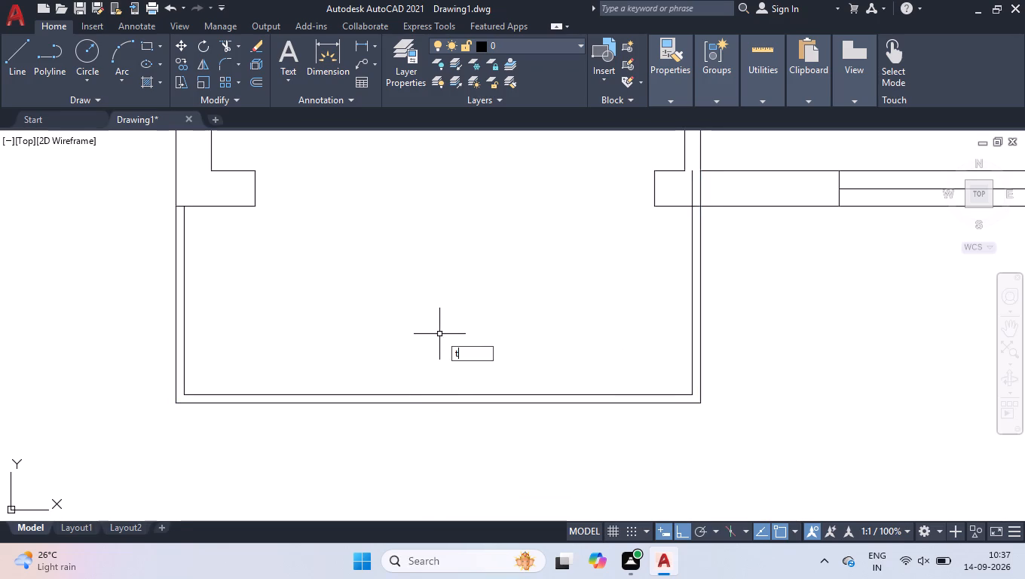
pyautogui.click(693, 191)
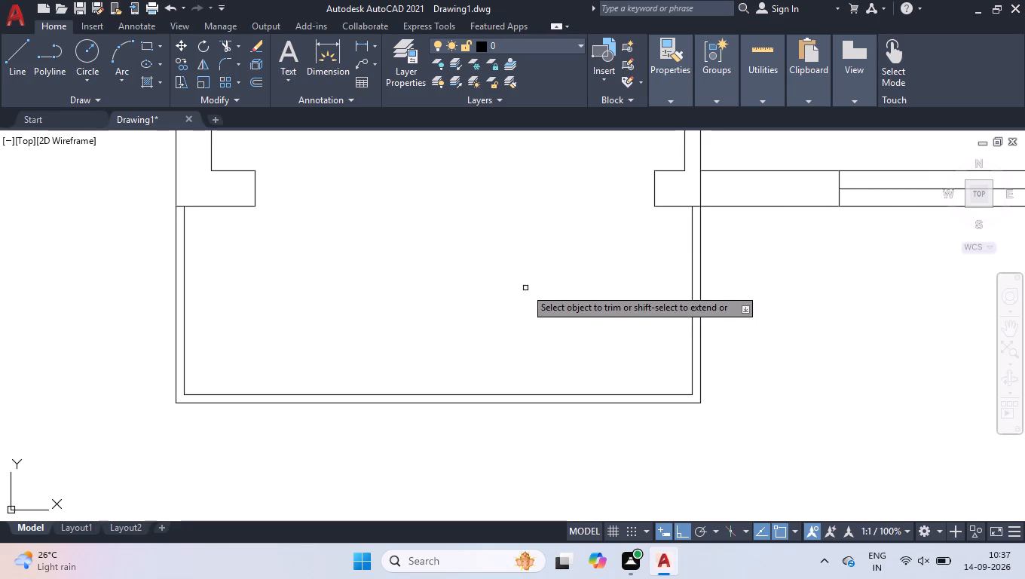
pyautogui.scroll(-1, 527, 284)
pyautogui.scroll(2, 633, 237)
pyautogui.click(652, 214)
pyautogui.click(632, 218)
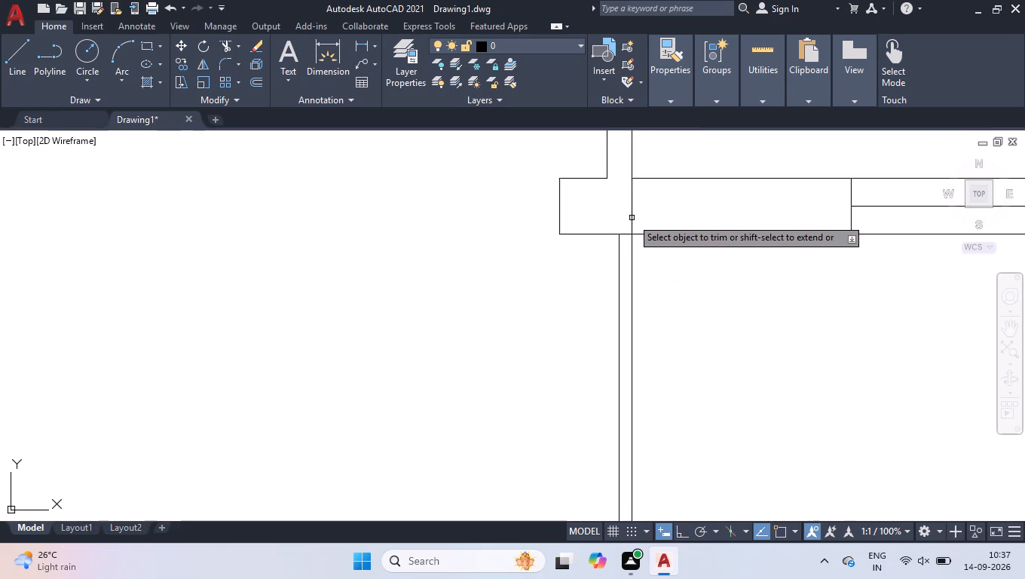
pyautogui.click(632, 218)
pyautogui.scroll(-2, 477, 277)
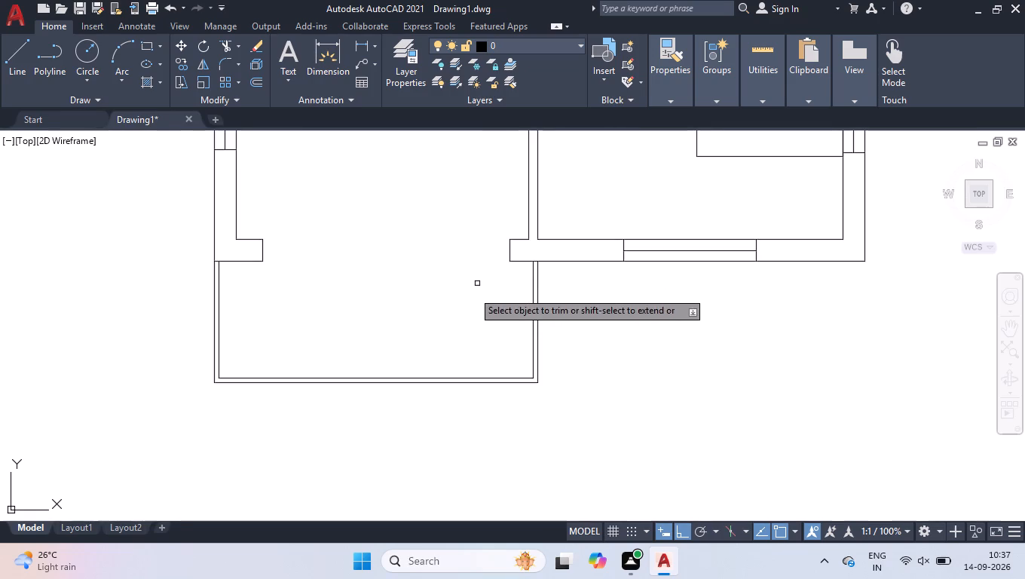
pyautogui.scroll(-1, 467, 298)
pyautogui.scroll(-3, 594, 393)
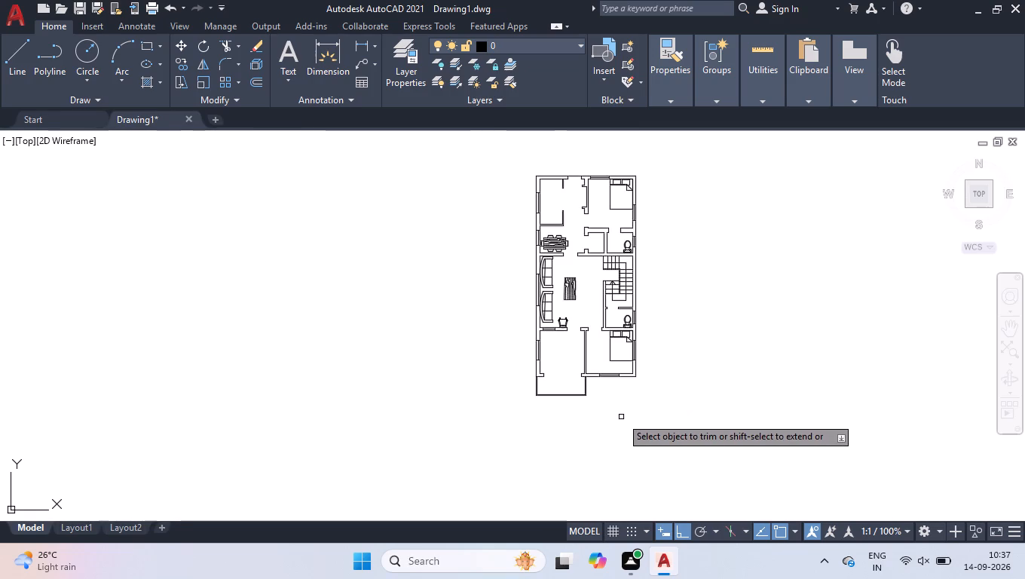
pyautogui.scroll(1, 621, 416)
pyautogui.scroll(-2, 621, 416)
pyautogui.press('space')
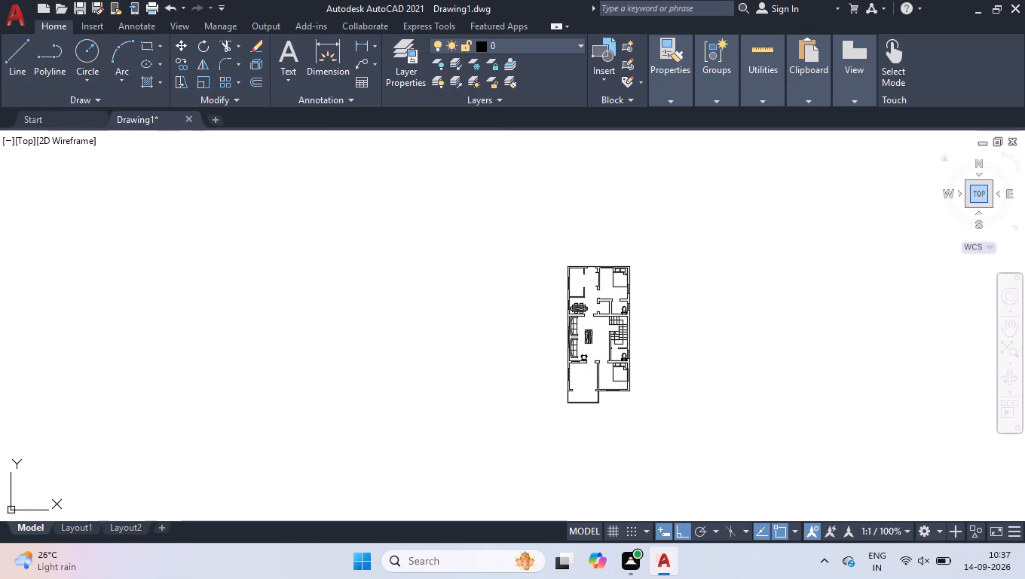
# Fill the north, east and central walls, plus the south wall east of the front opening, with a solid green hatch.
pyautogui.click(977, 197)
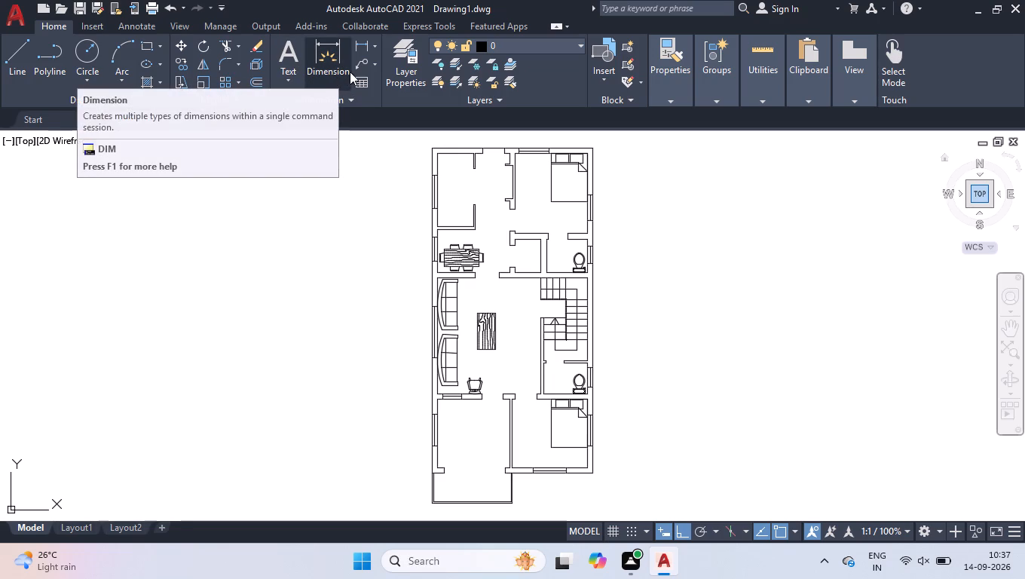
pyautogui.click(146, 84)
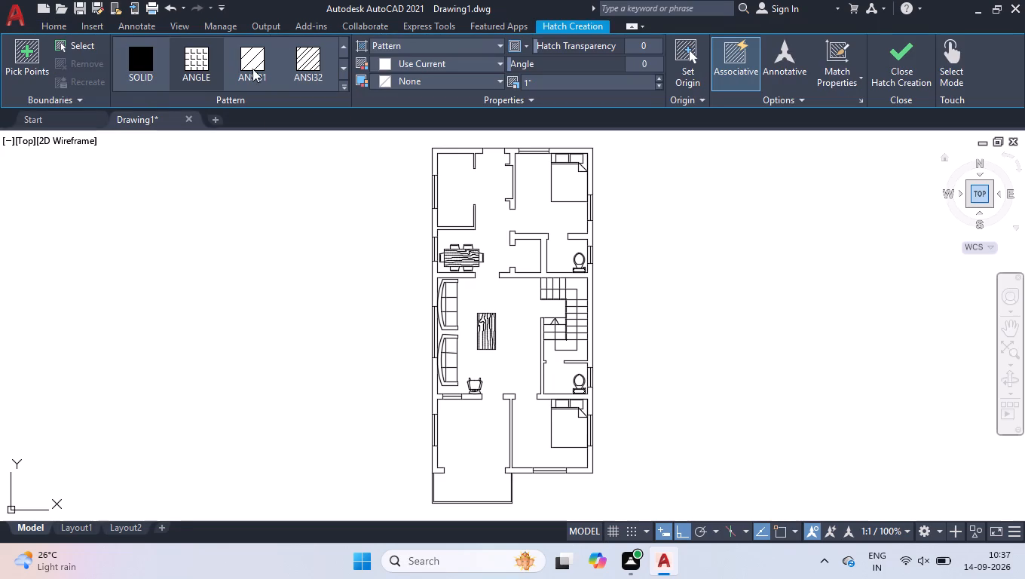
pyautogui.click(142, 78)
pyautogui.click(436, 55)
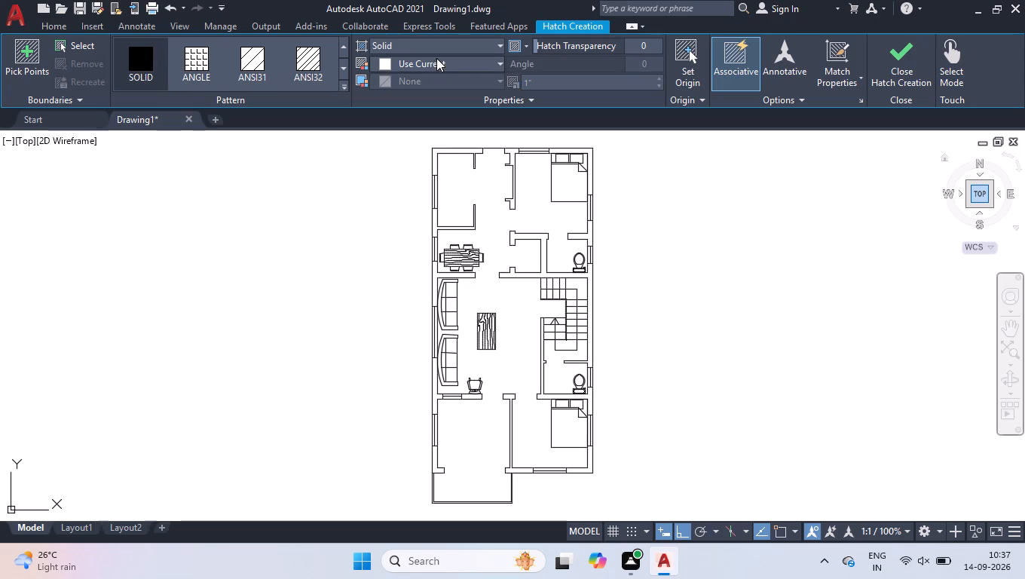
pyautogui.click(436, 58)
pyautogui.click(397, 235)
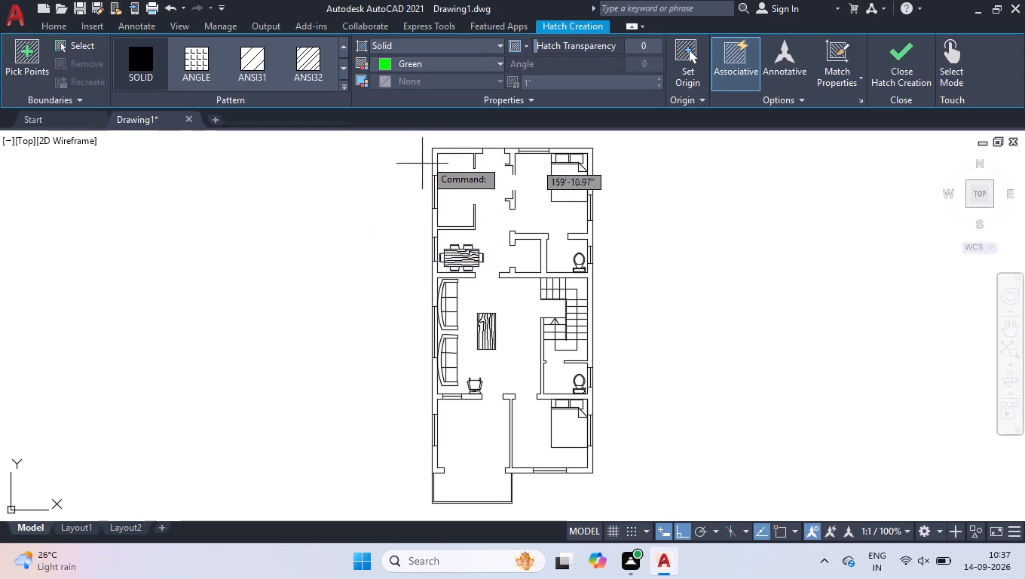
pyautogui.click(439, 152)
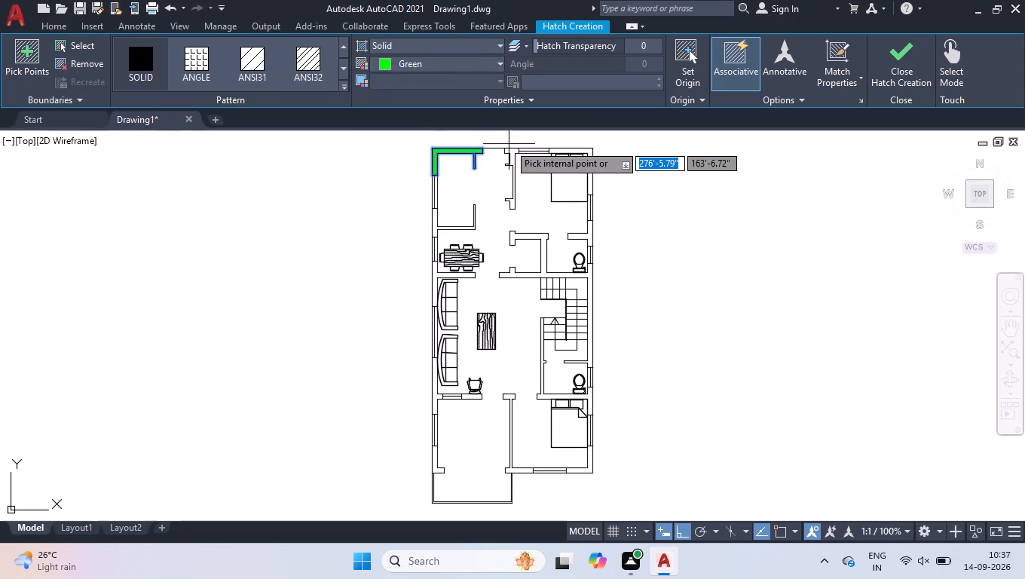
pyautogui.click(511, 154)
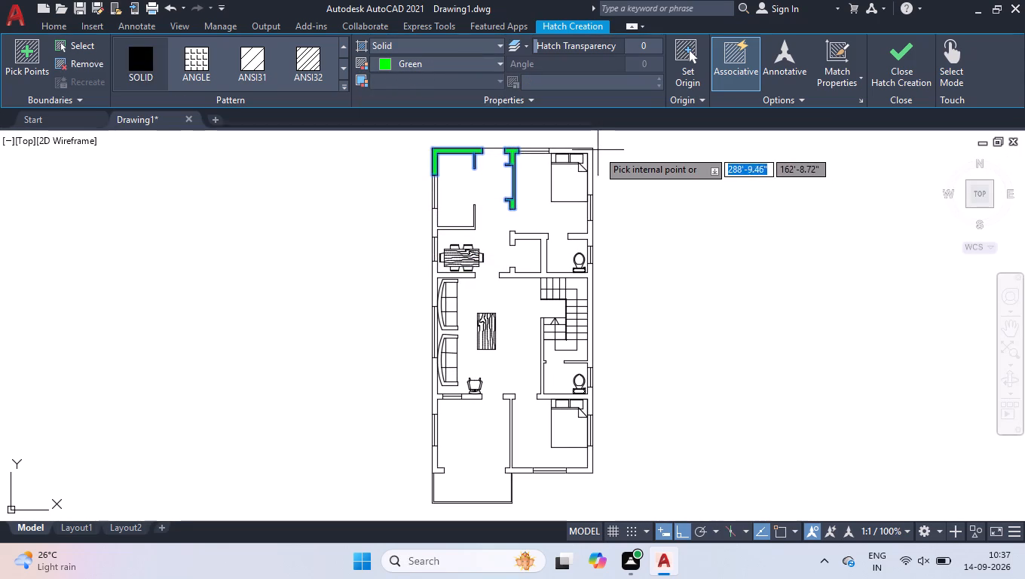
pyautogui.click(590, 152)
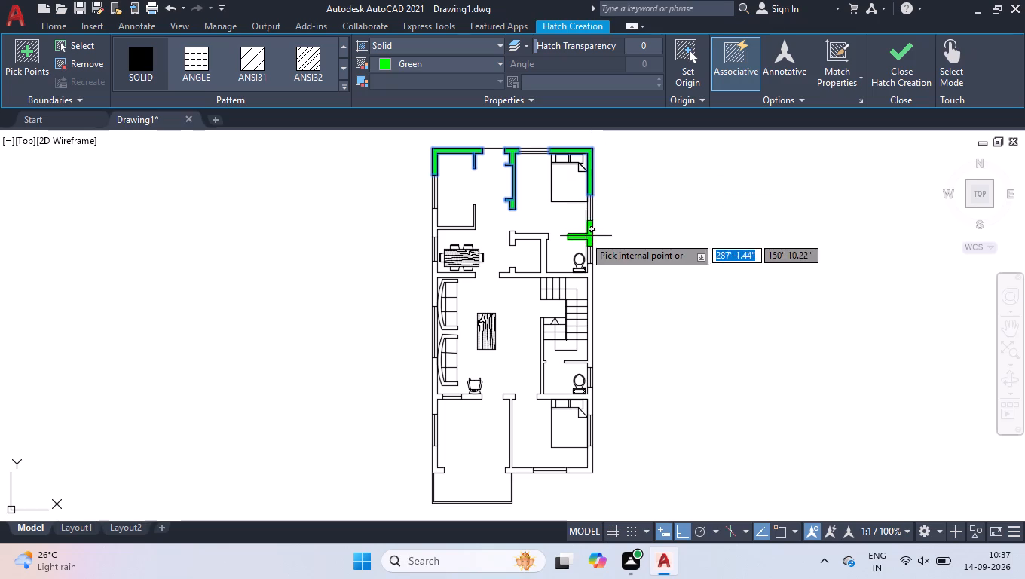
pyautogui.click(584, 236)
pyautogui.click(539, 238)
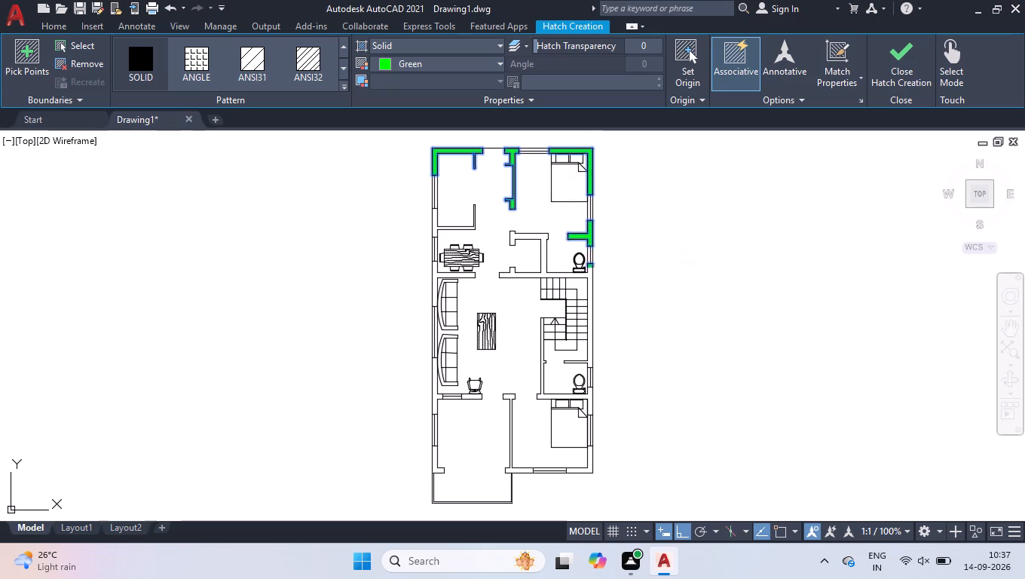
pyautogui.click(540, 398)
pyautogui.click(584, 471)
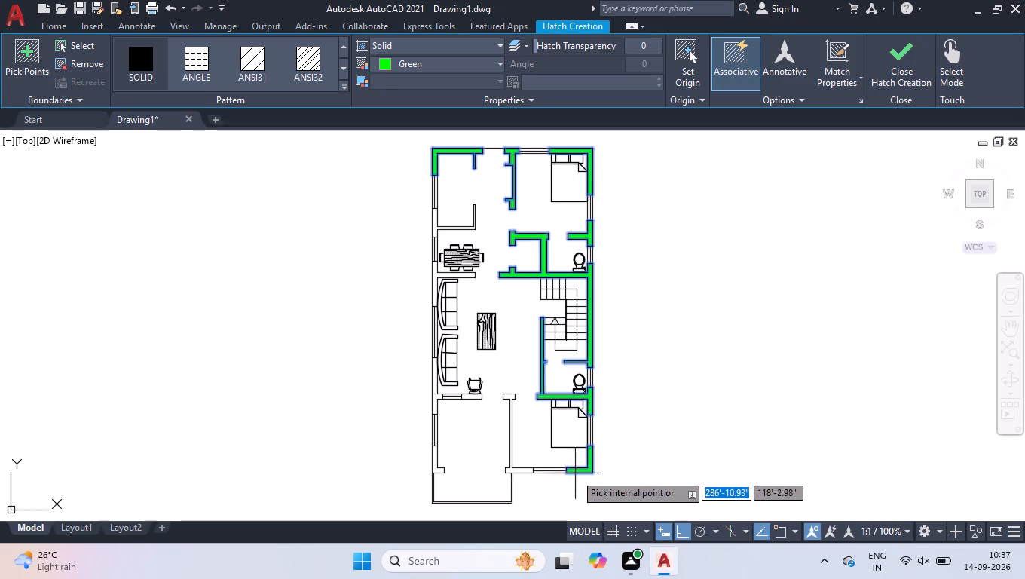
pyautogui.click(515, 471)
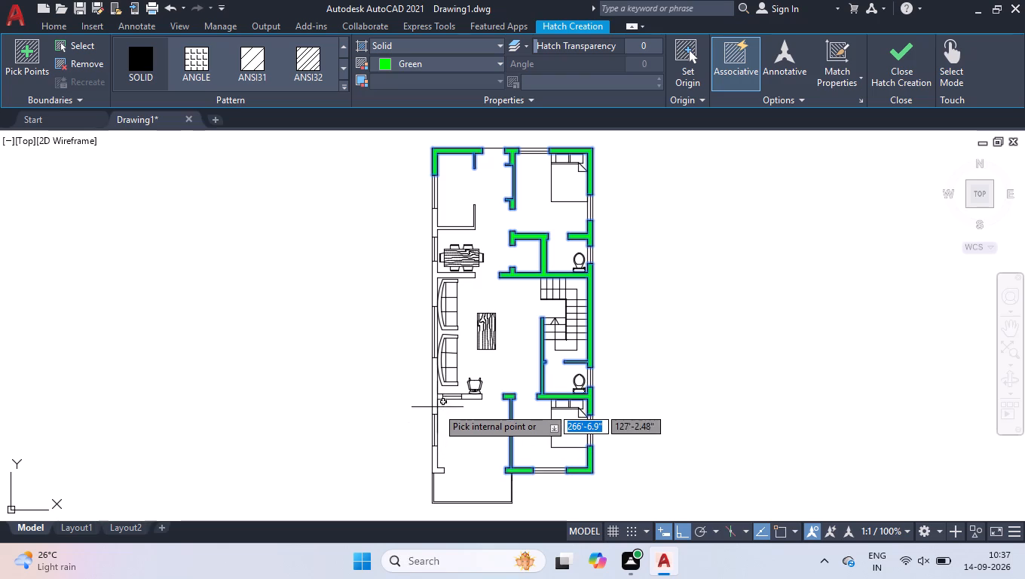
# Extend the solid green hatch to the west-side walls, from the southwest corner up to the kitchen's L-shaped partition.
pyautogui.click(433, 397)
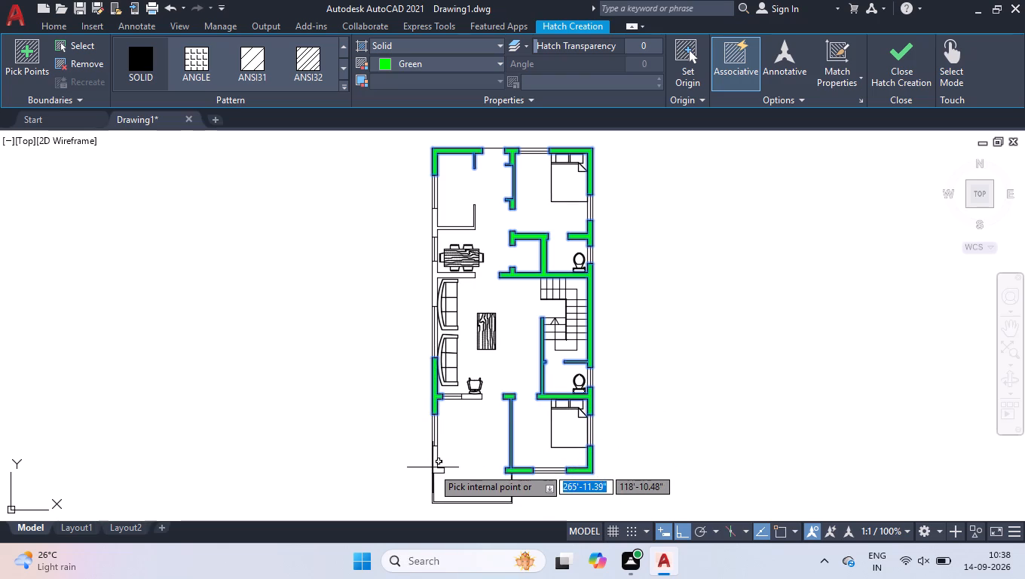
pyautogui.click(435, 467)
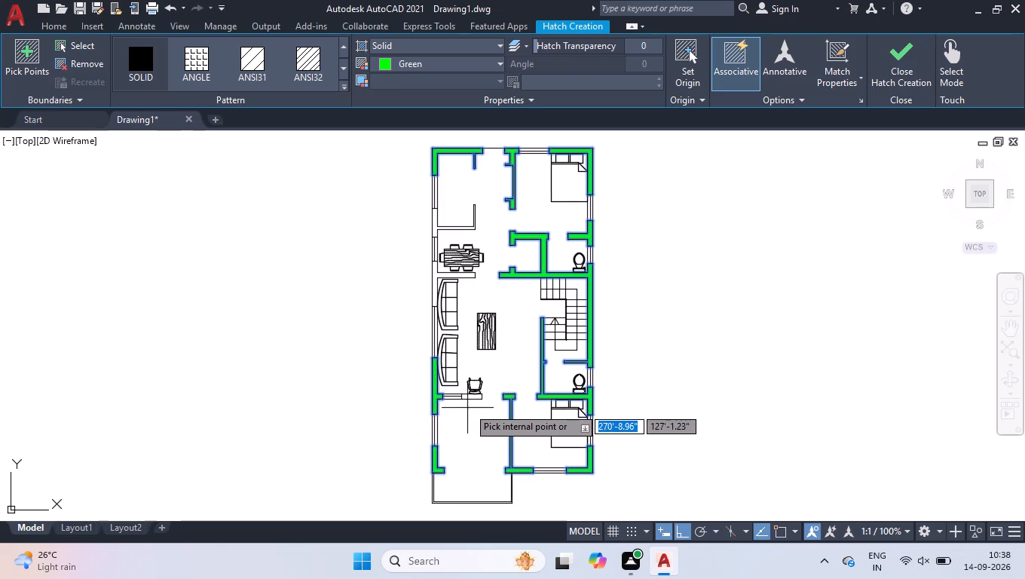
pyautogui.click(476, 395)
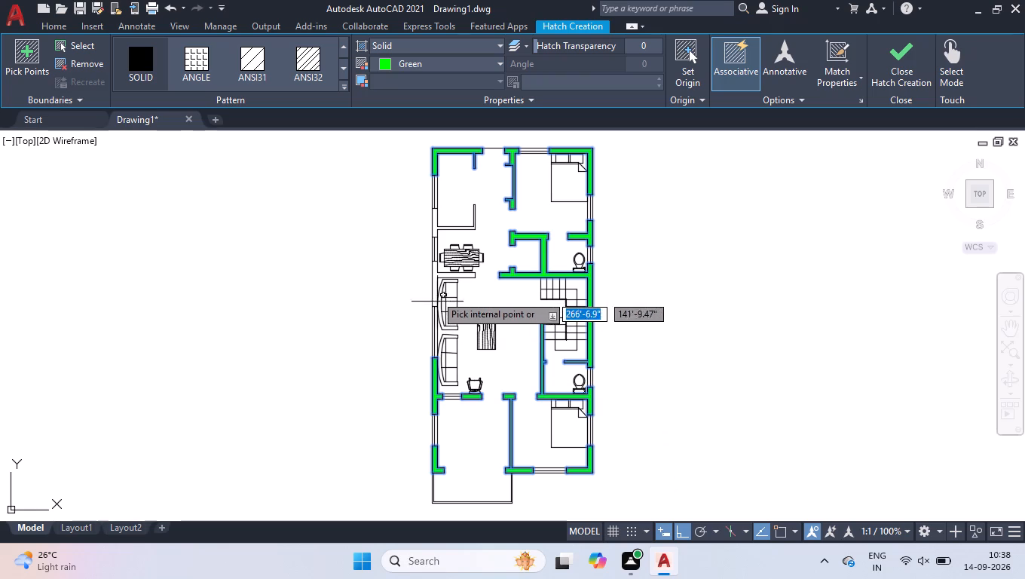
pyautogui.click(437, 274)
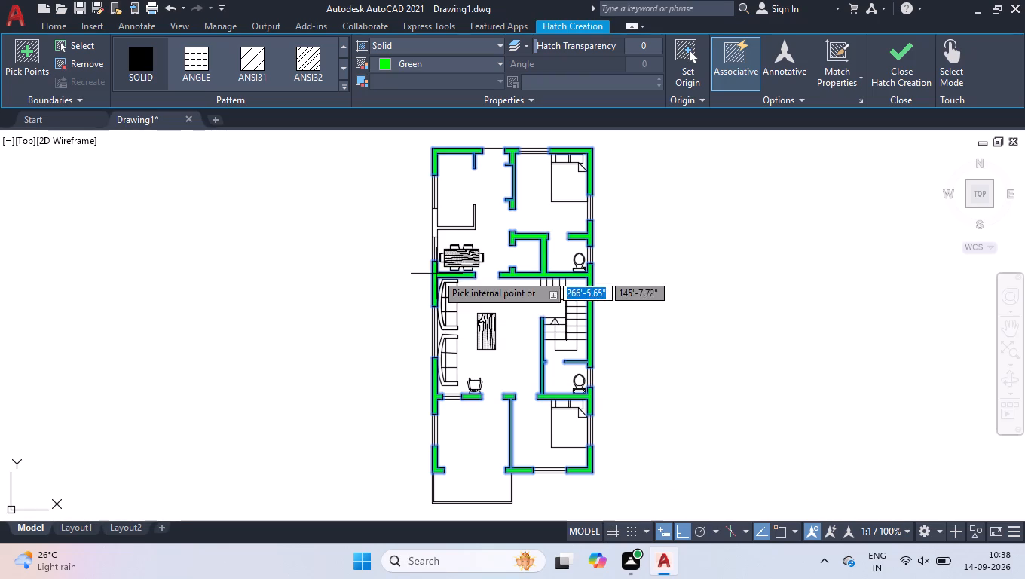
pyautogui.click(433, 219)
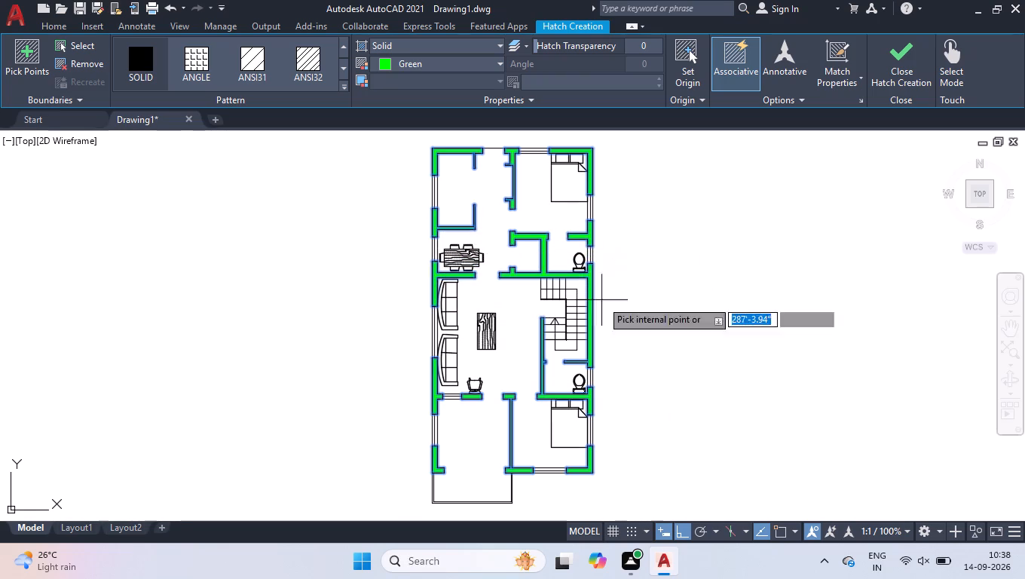
pyautogui.press('Return')
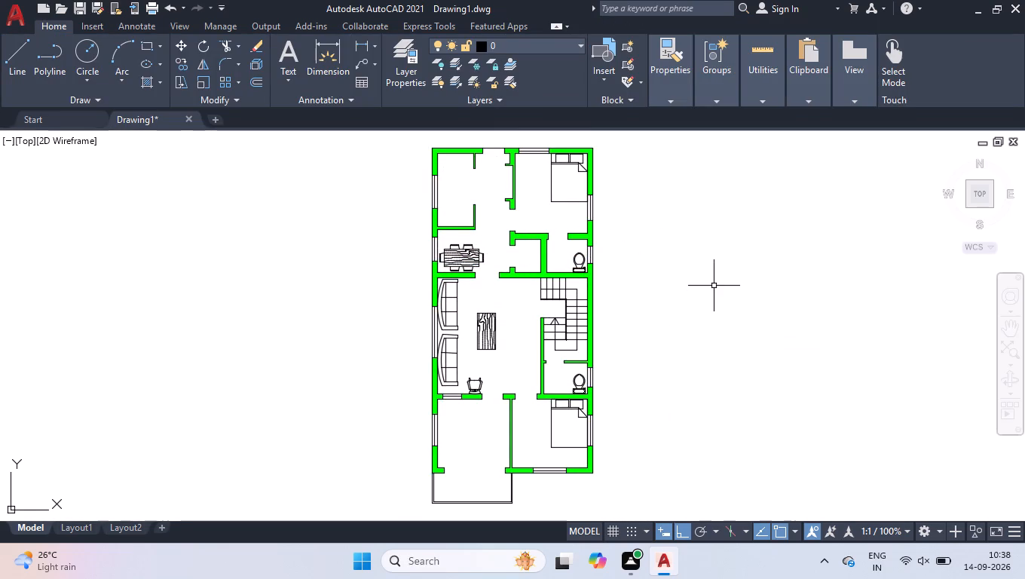
# Place a multiline text label reading KITCHEN in the northwest room and set its text height to 6".
pyautogui.scroll(2, 508, 158)
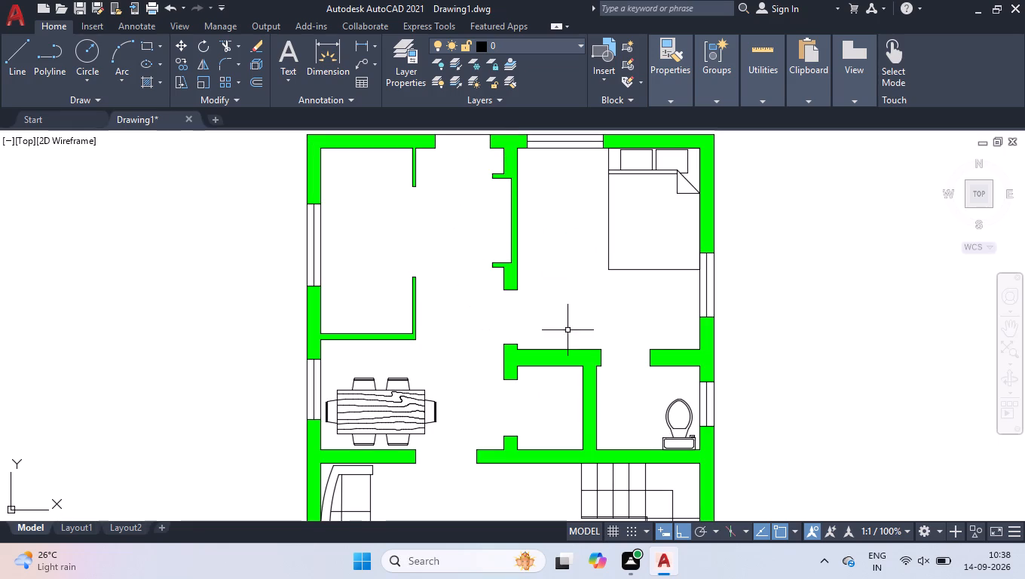
pyautogui.click(975, 198)
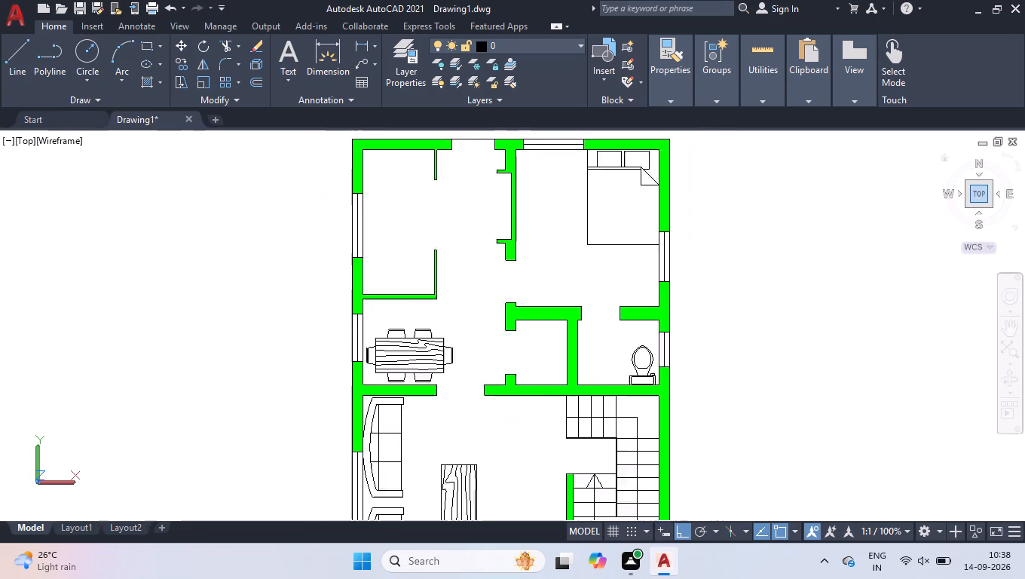
pyautogui.scroll(3, 473, 146)
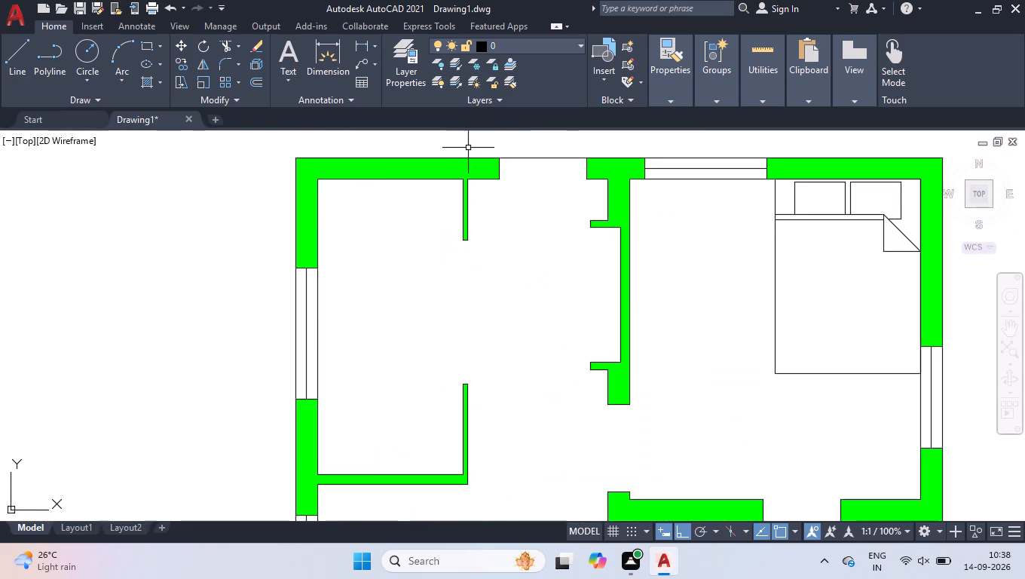
pyautogui.click(278, 47)
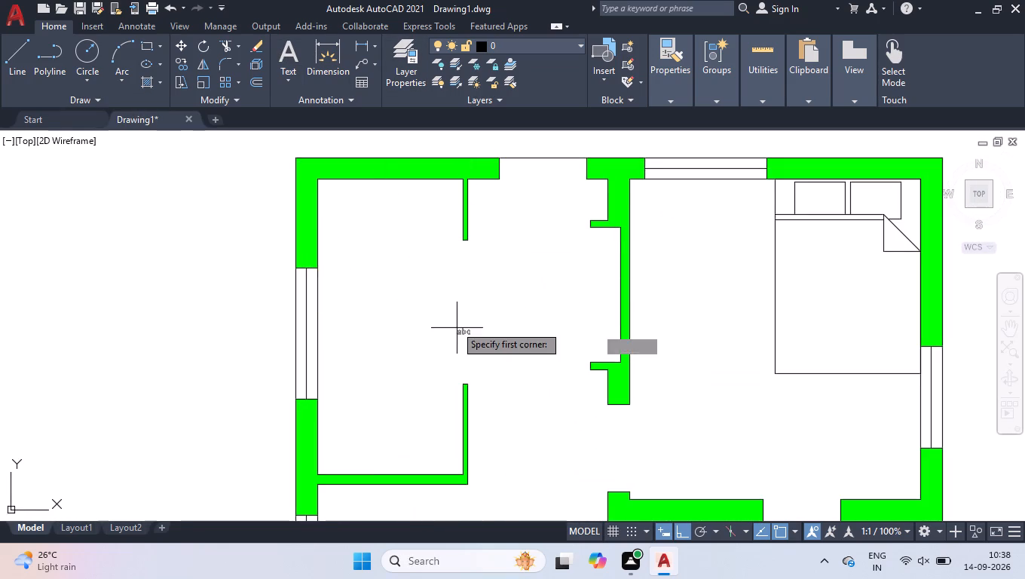
pyautogui.click(399, 285)
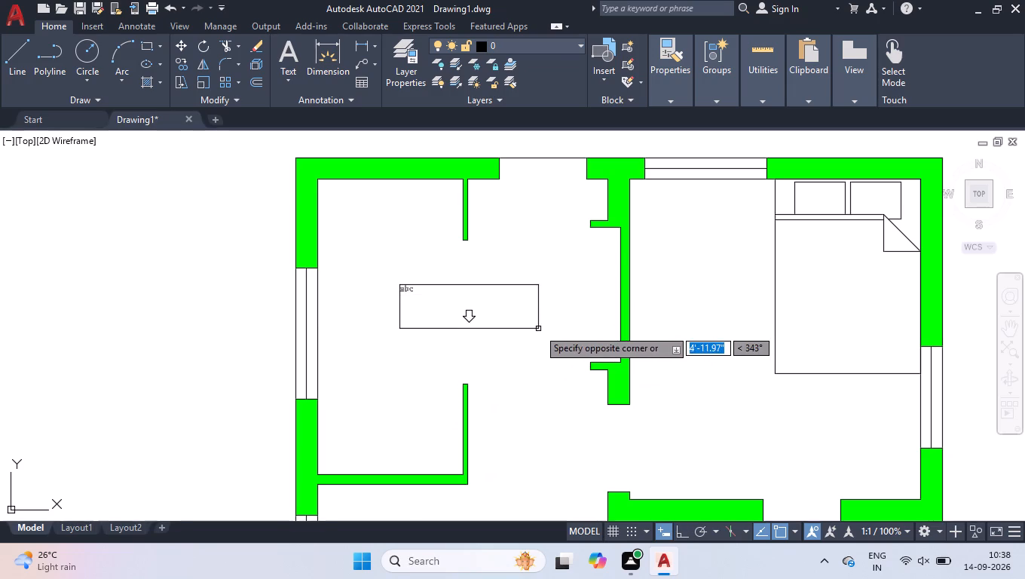
pyautogui.click(543, 315)
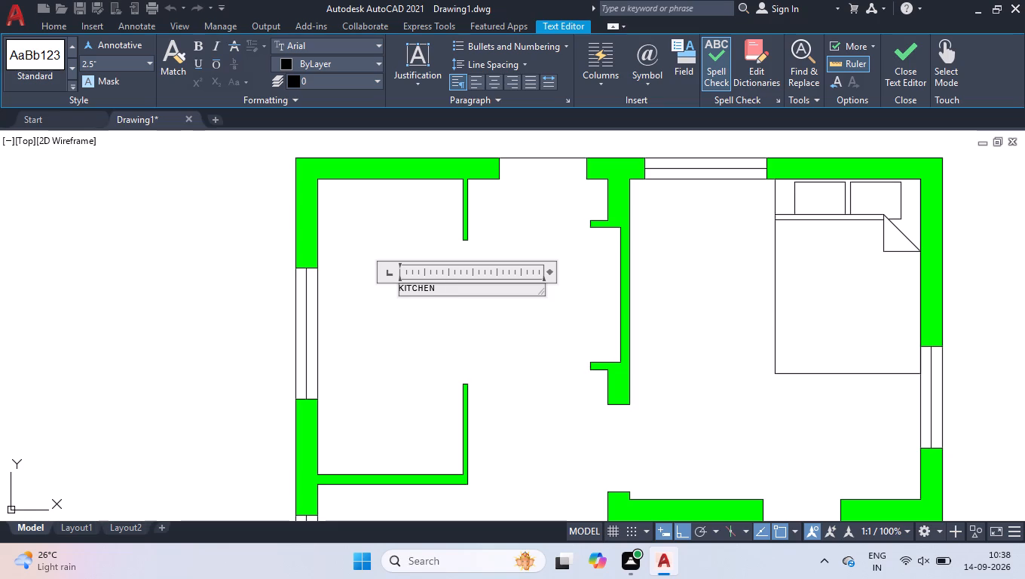
pyautogui.moveTo(509, 292); pyautogui.dragTo(66, 247)
pyautogui.click(118, 60)
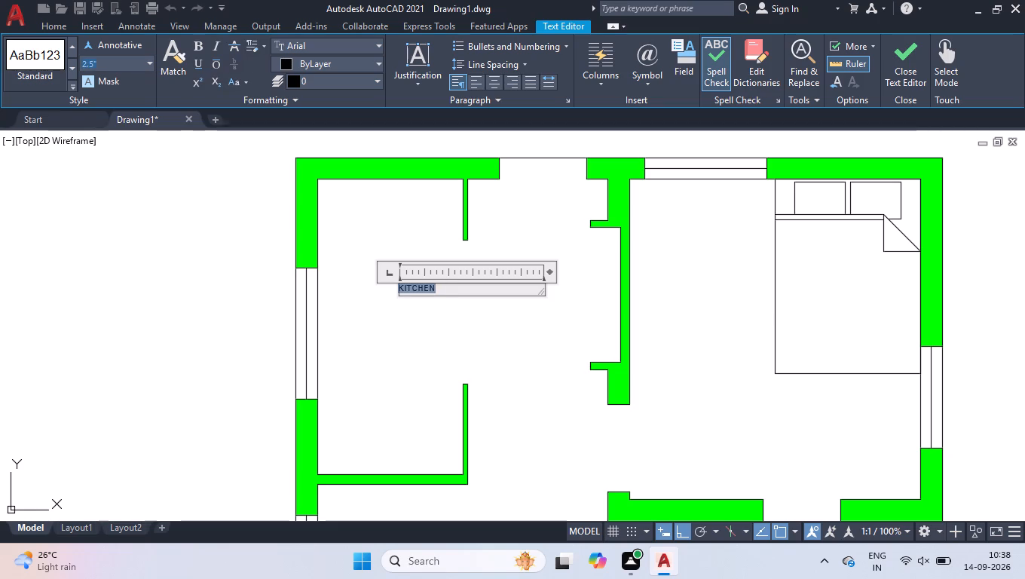
pyautogui.press('6')
pyautogui.press('Return')
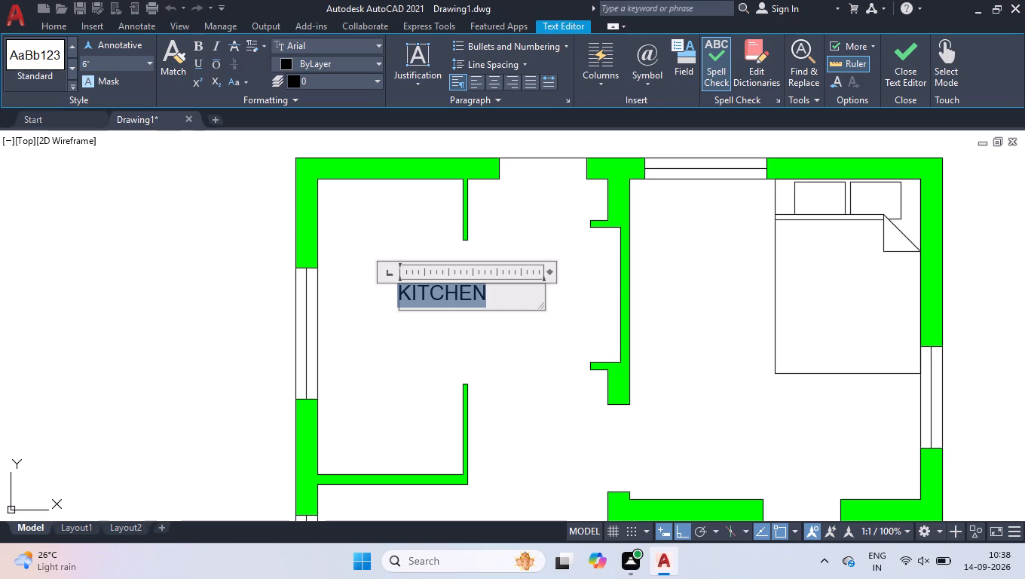
# Extend the label to KITCHEN/DINING and add a second line reading 10'-0" X 16'6".
pyautogui.click(497, 301)
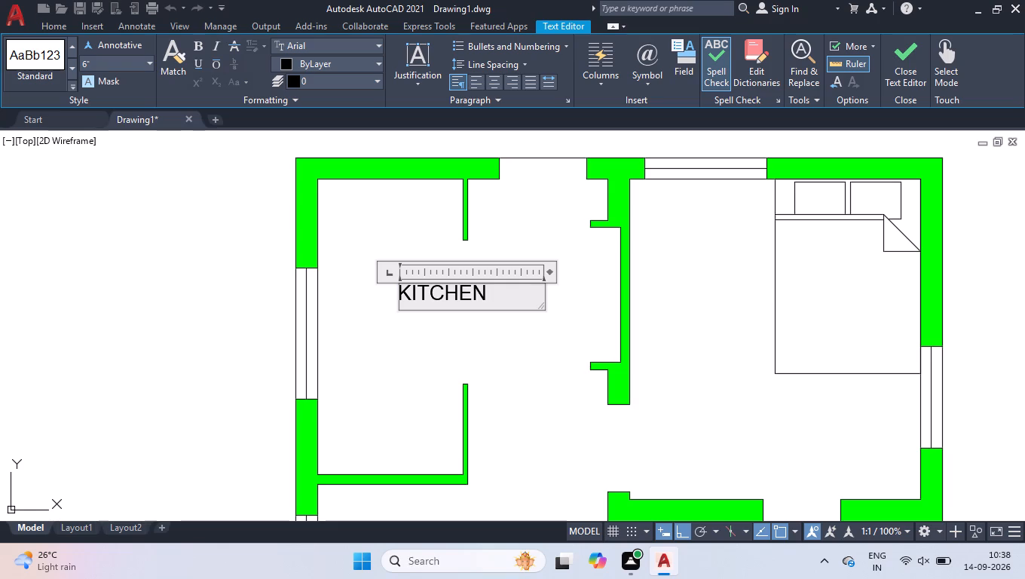
pyautogui.write('/DINING')
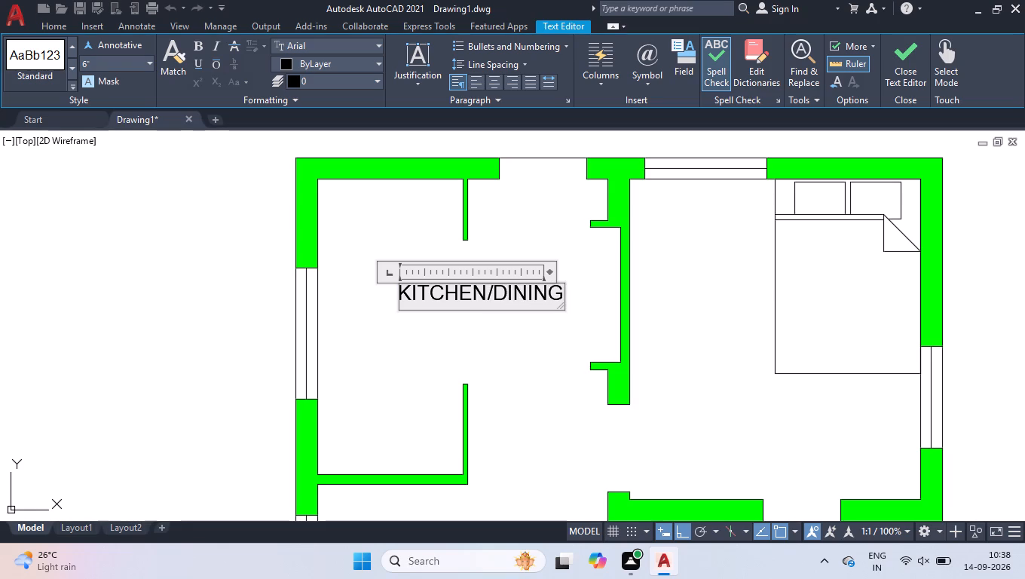
pyautogui.press('Return')
pyautogui.write('10\'-0" X 1')
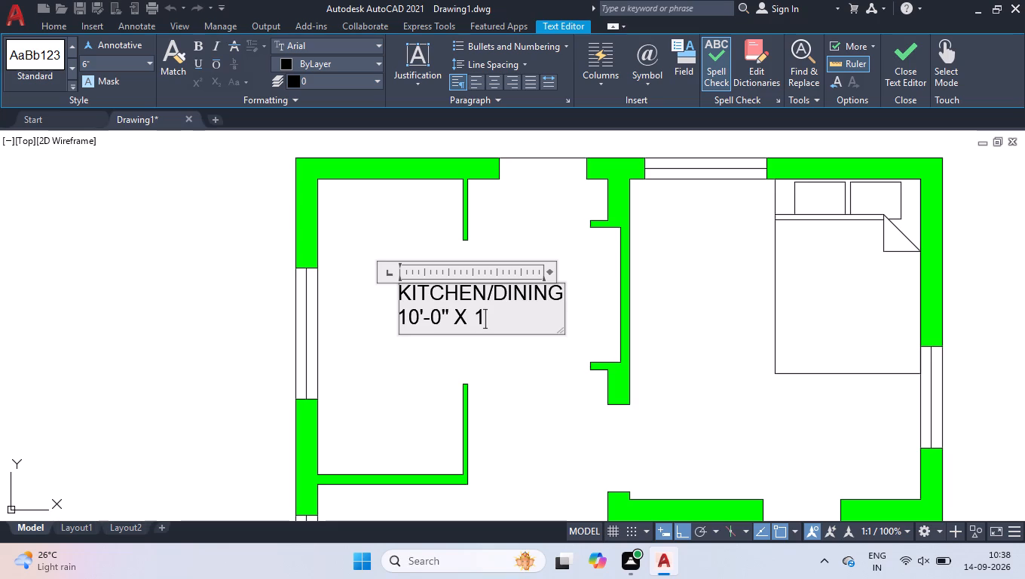
pyautogui.write('6\'6"')
# Widen the label's text frame to fit KITCHEN/DINING on one line and centre both lines.
pyautogui.moveTo(552, 271); pyautogui.dragTo(568, 270)
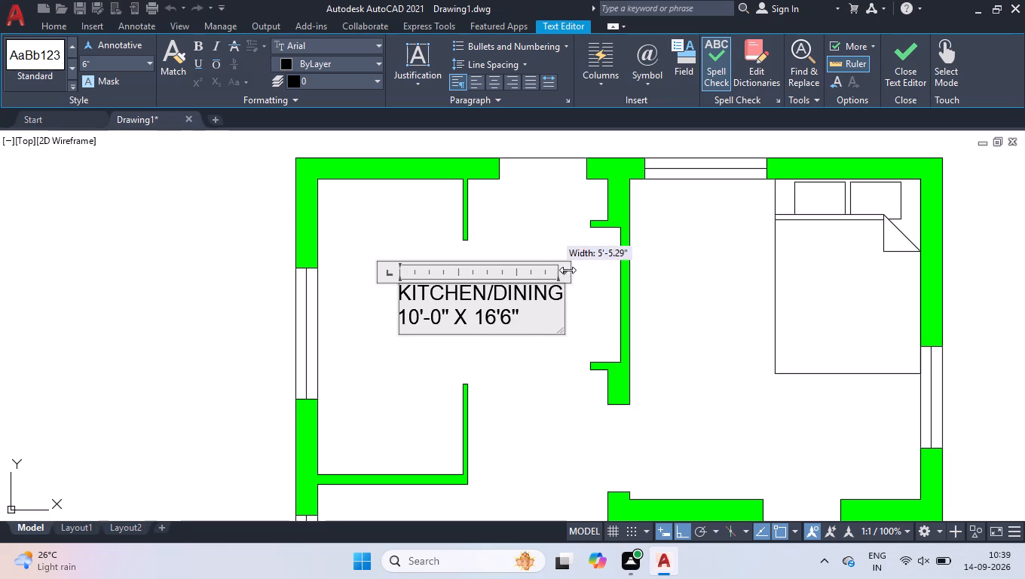
pyautogui.moveTo(568, 270); pyautogui.dragTo(577, 272)
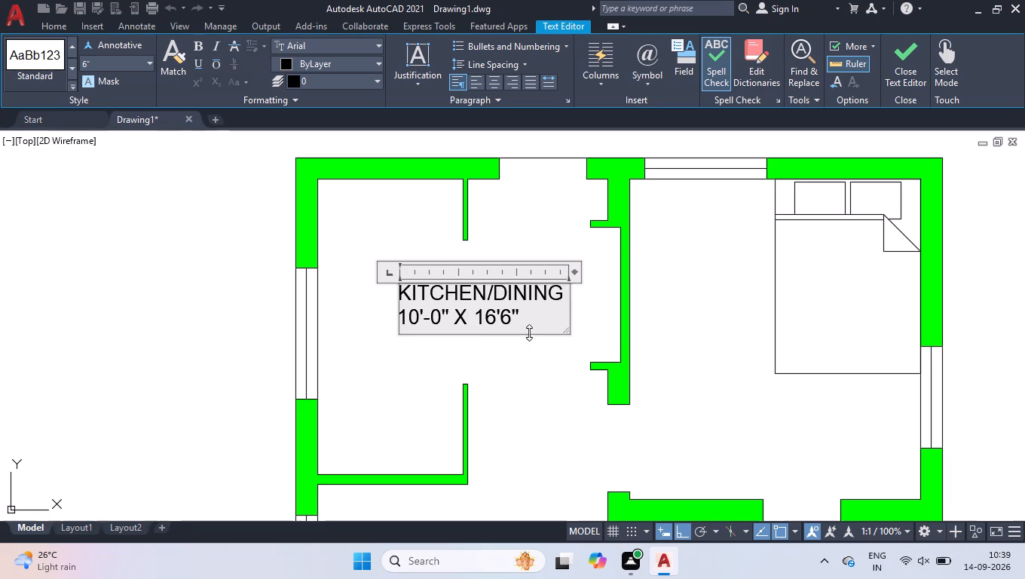
pyautogui.moveTo(536, 323); pyautogui.dragTo(224, 164)
pyautogui.click(492, 87)
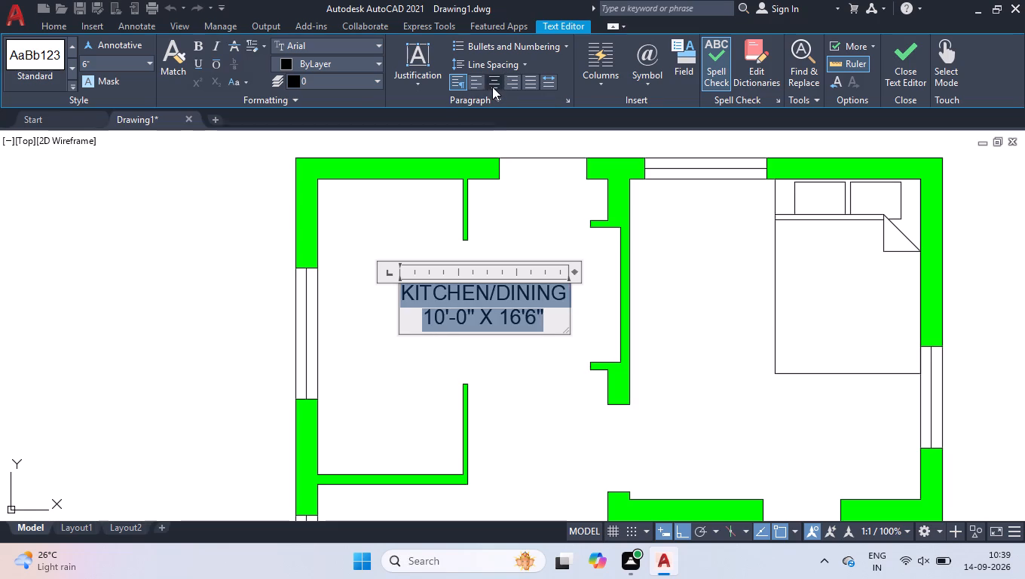
pyautogui.click(400, 210)
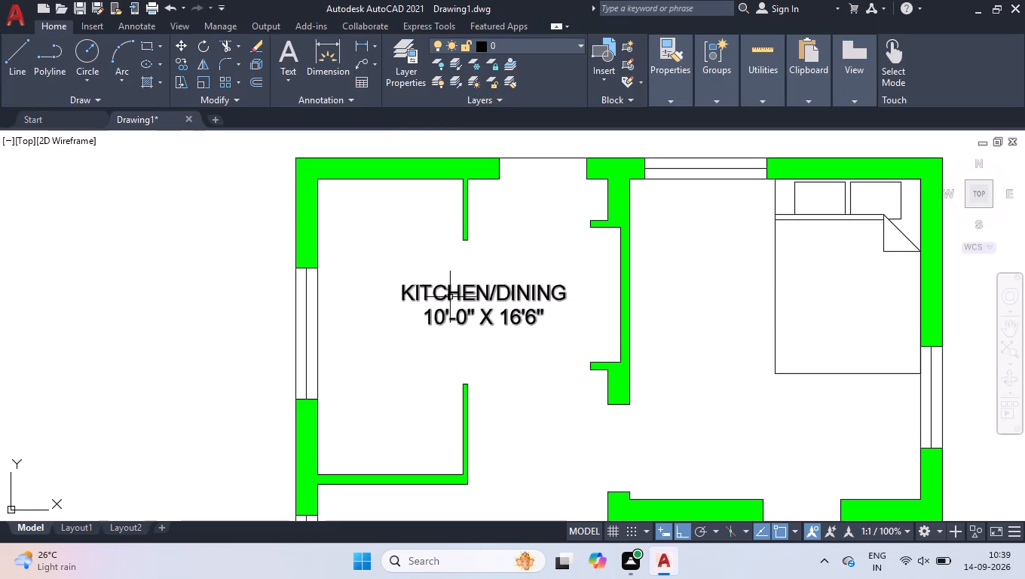
# Shorten the kitchen label's first line to KITC/DIN, keeping the dimensions on a separate second line.
pyautogui.doubleClick(451, 293)
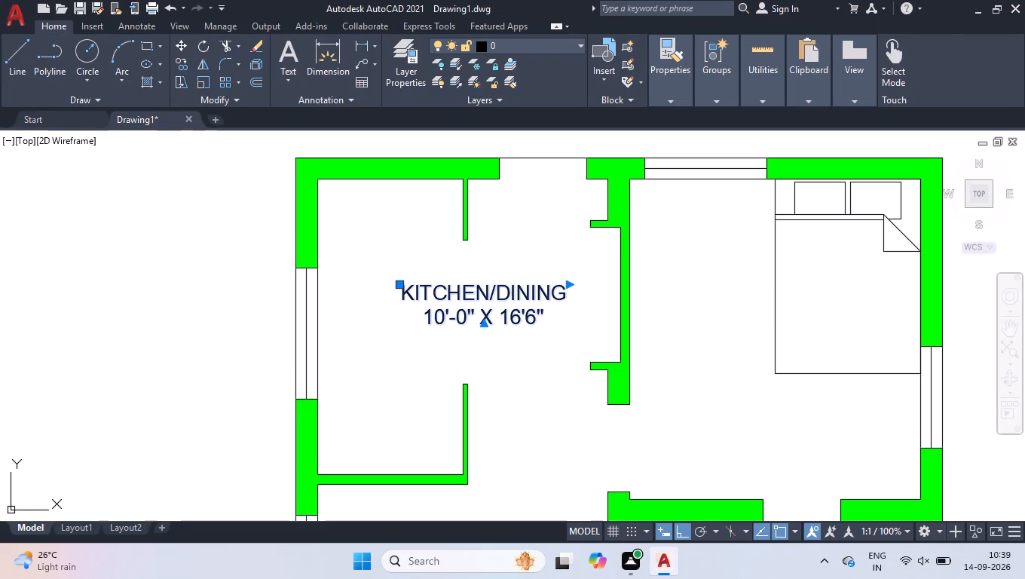
pyautogui.moveTo(490, 291); pyautogui.dragTo(449, 286)
pyautogui.press('BackSpace')
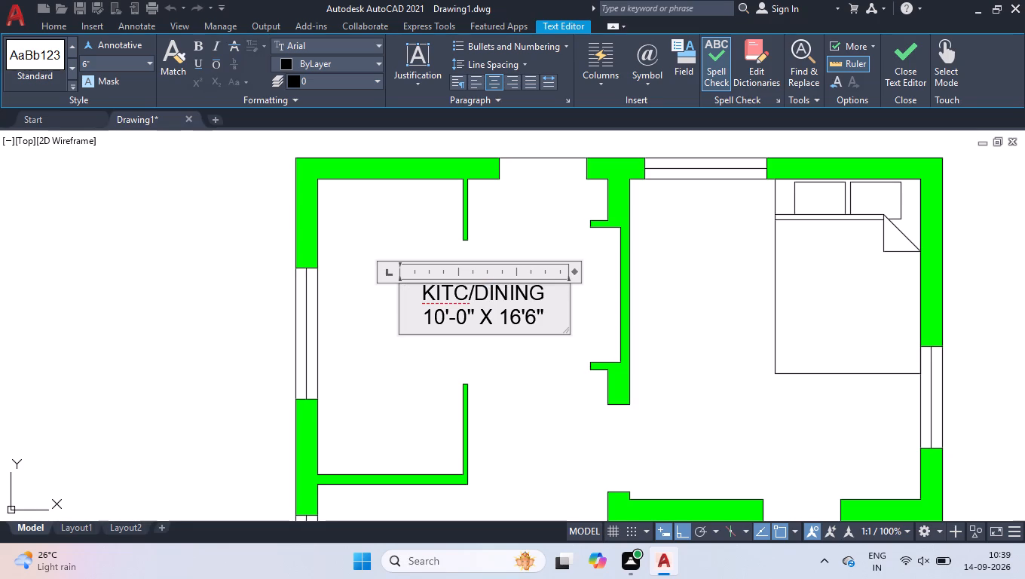
pyautogui.moveTo(550, 292); pyautogui.dragTo(511, 289)
pyautogui.press('BackSpace')
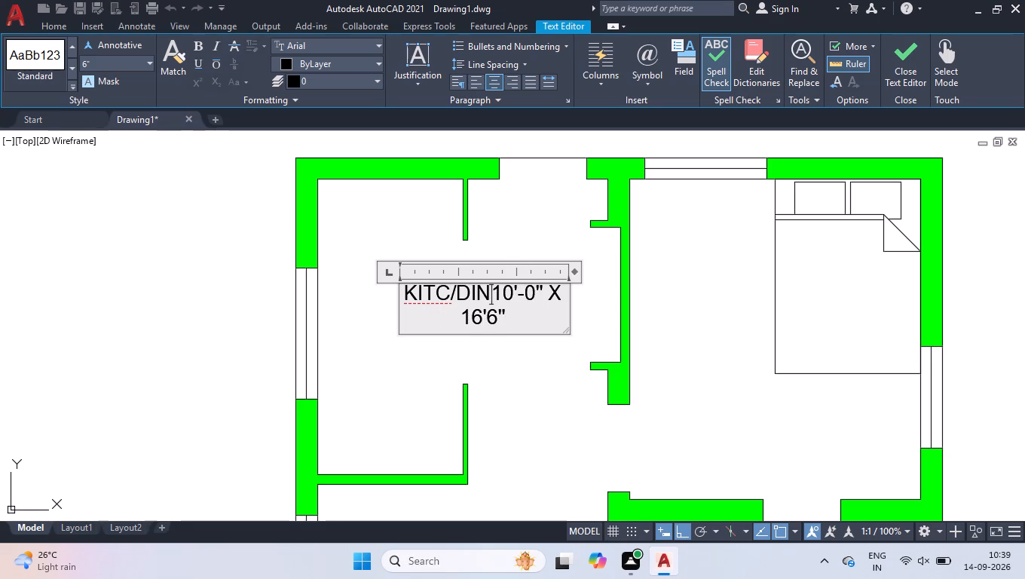
pyautogui.press('Return')
pyautogui.click(512, 235)
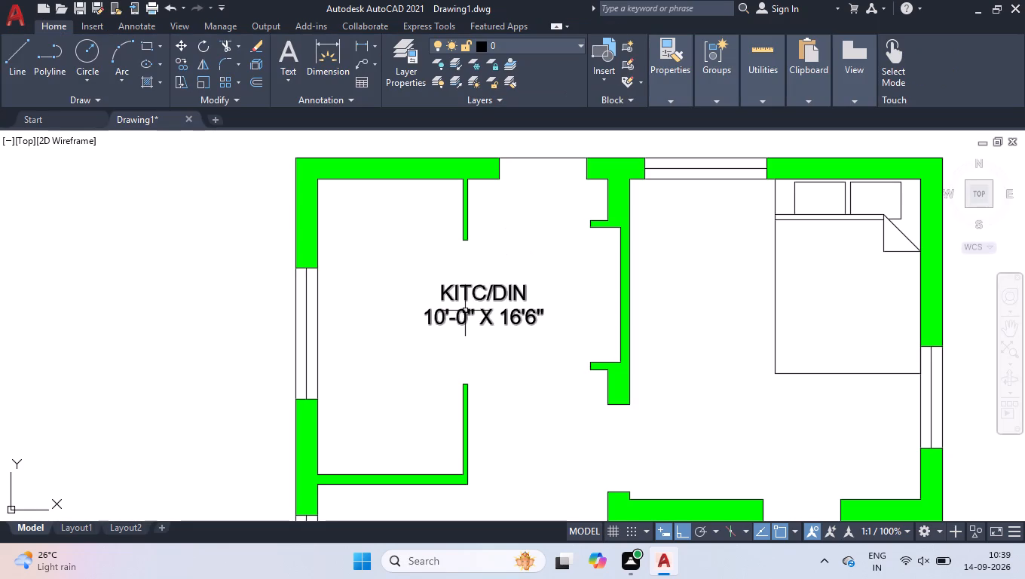
# Copy the KITC/DIN label into the northeast bedroom, the toilet south of it and the small room beside that toilet.
pyautogui.click(465, 310)
pyautogui.write('COP')
pyautogui.press('Return')
pyautogui.click(459, 309)
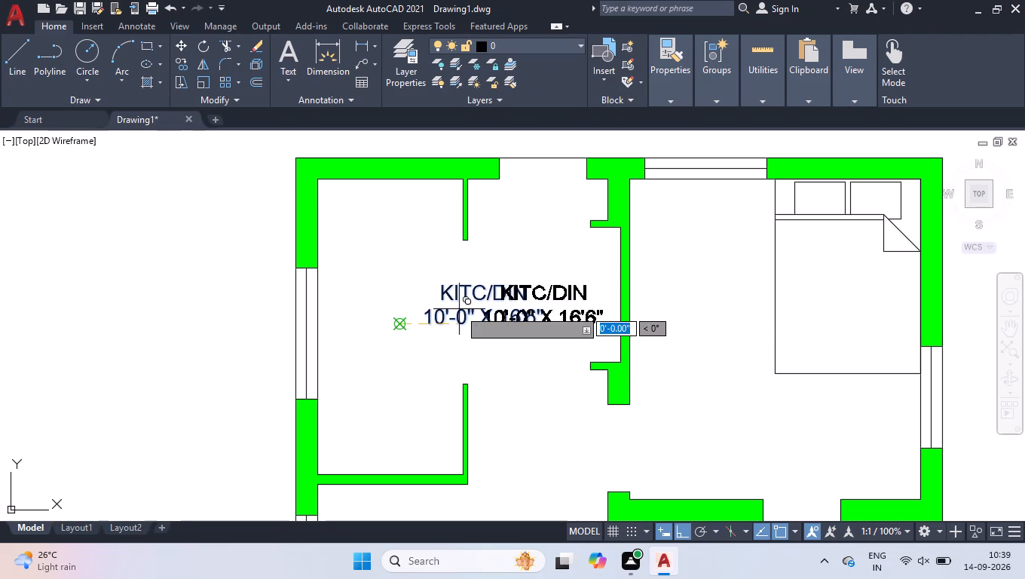
pyautogui.click(702, 527)
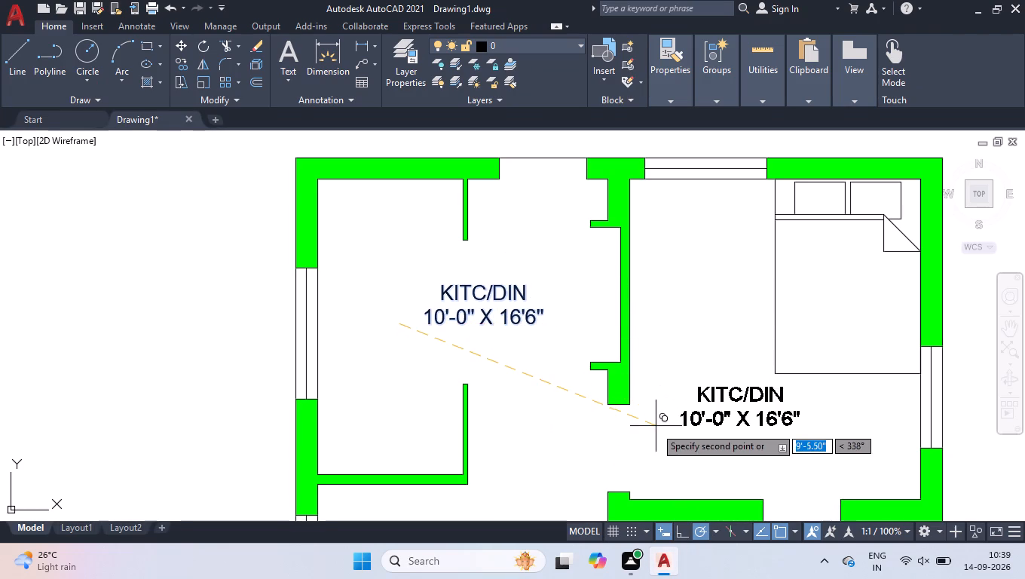
pyautogui.click(655, 427)
pyautogui.scroll(-2, 655, 427)
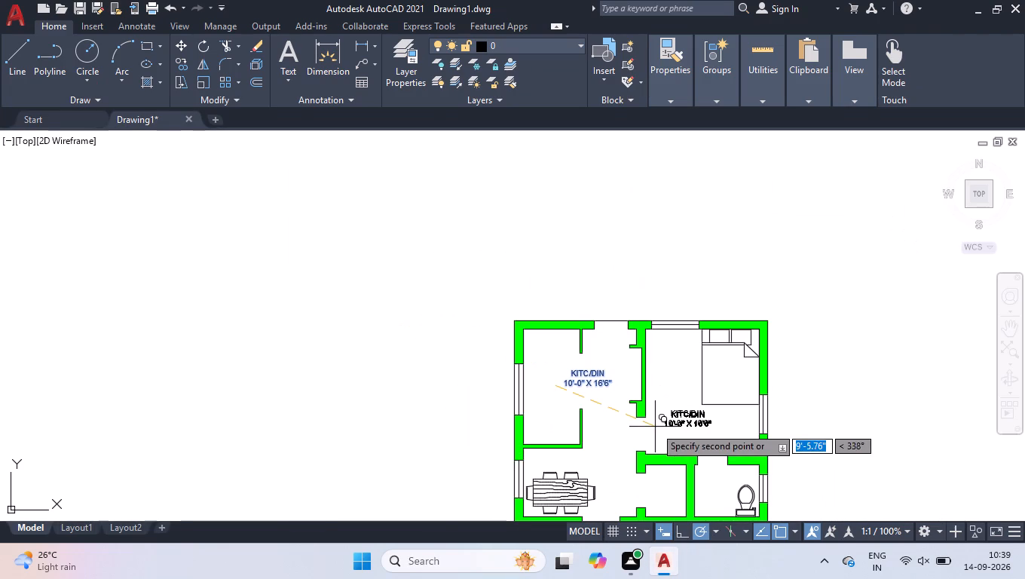
pyautogui.scroll(-2, 656, 427)
pyautogui.scroll(2, 702, 507)
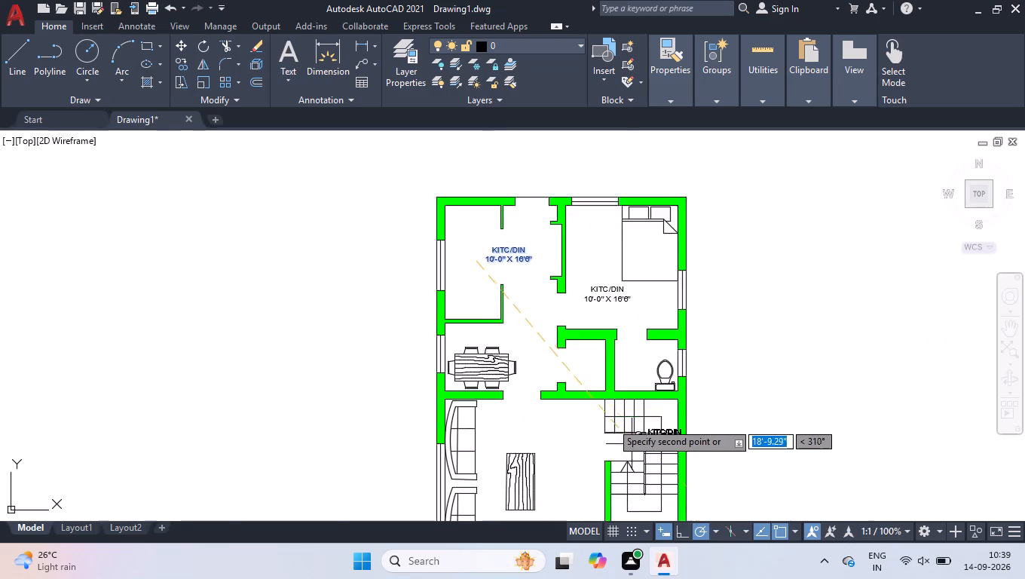
pyautogui.scroll(2, 610, 418)
pyautogui.scroll(1, 609, 257)
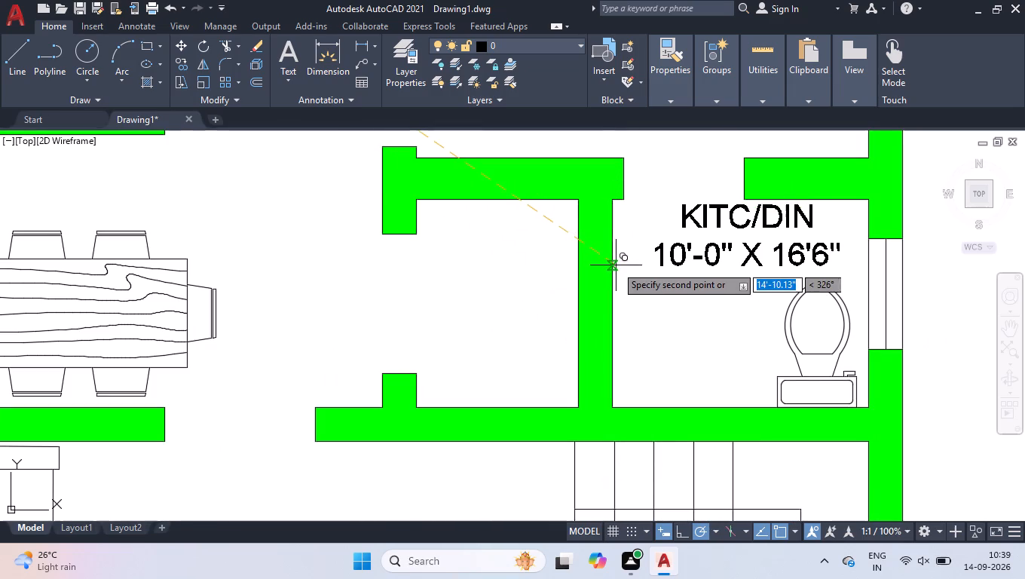
pyautogui.click(625, 265)
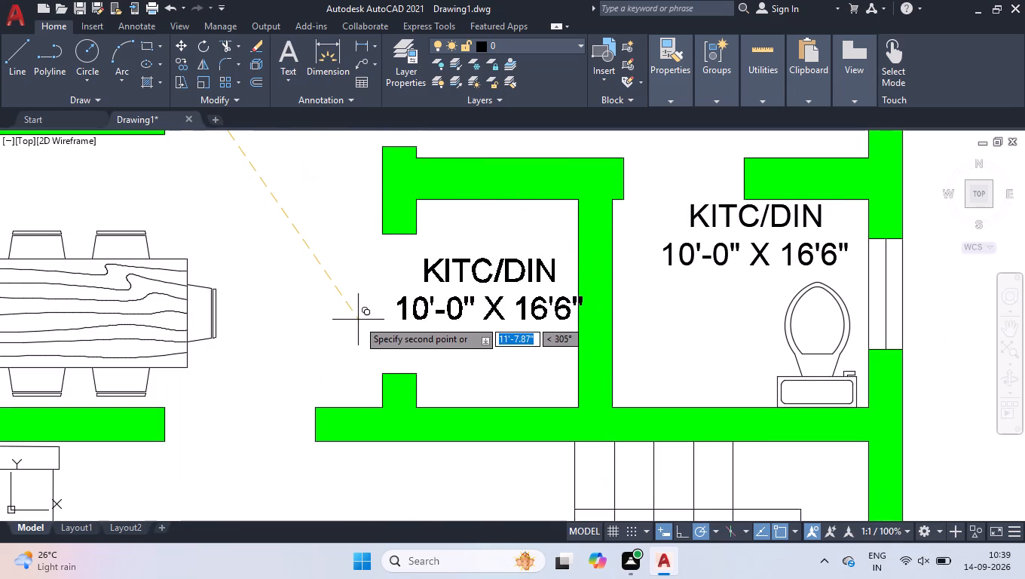
pyautogui.click(353, 317)
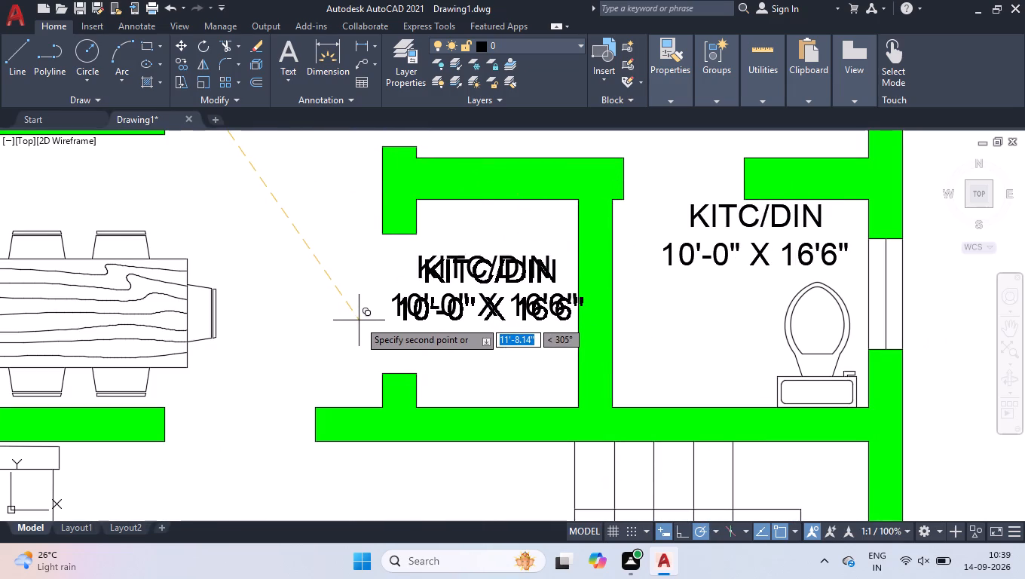
# Place further copies of the label in the living area, the toilet by the stairs, the southeast bedroom and the southwest room.
pyautogui.scroll(-3, 369, 329)
pyautogui.scroll(-1, 493, 311)
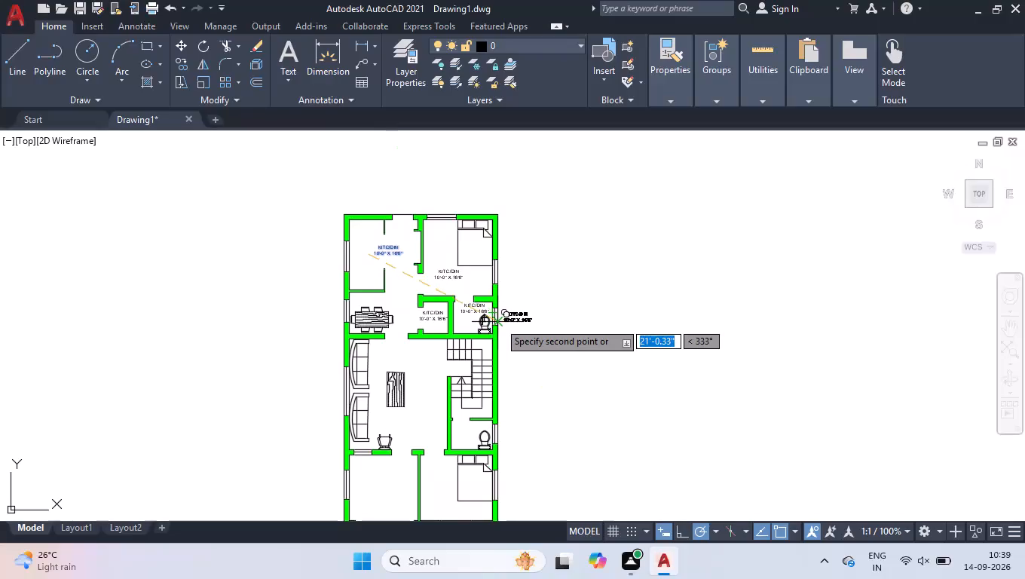
pyautogui.scroll(-2, 500, 323)
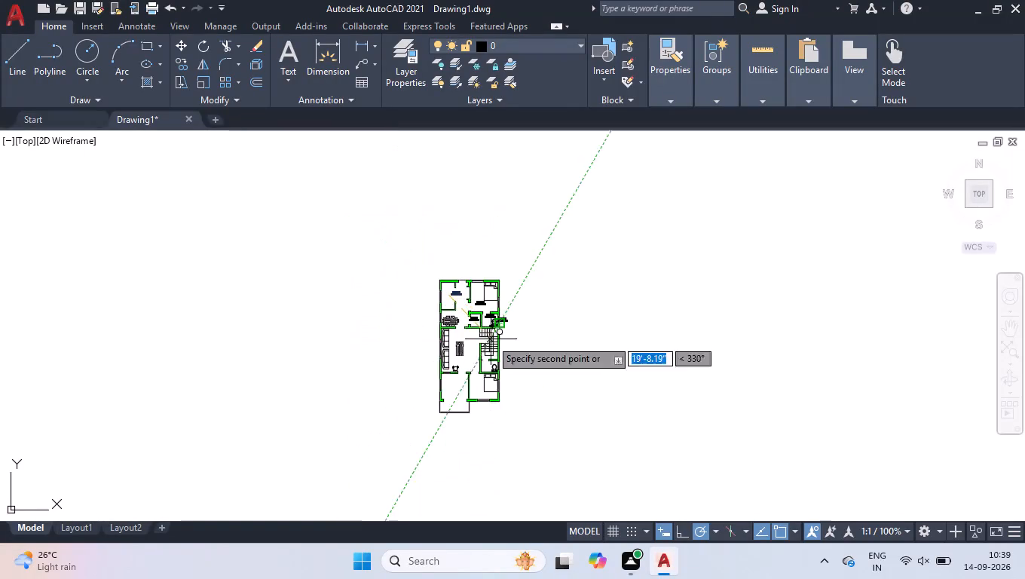
pyautogui.scroll(3, 467, 374)
pyautogui.scroll(3, 467, 271)
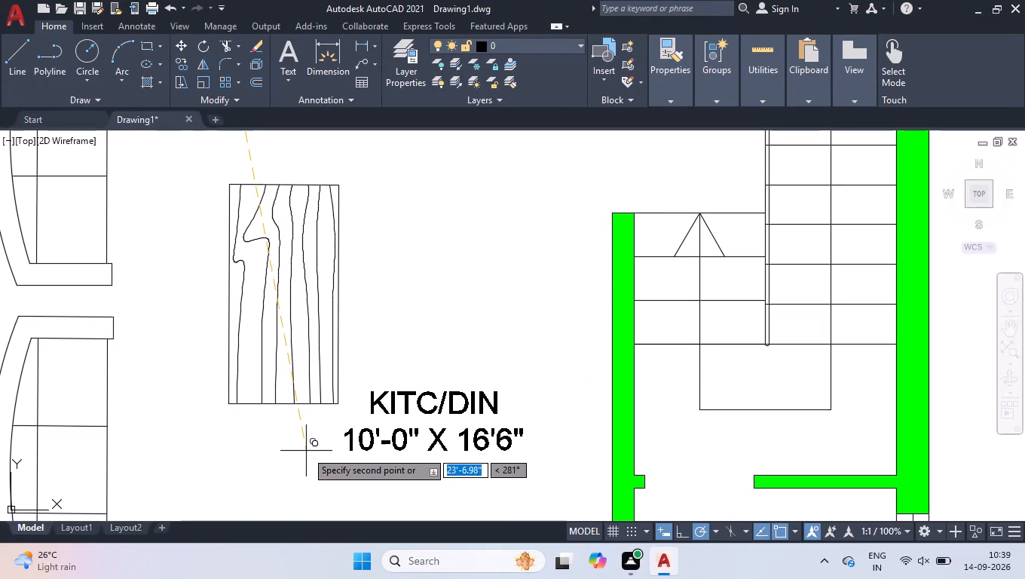
pyautogui.click(307, 451)
pyautogui.scroll(-3, 374, 369)
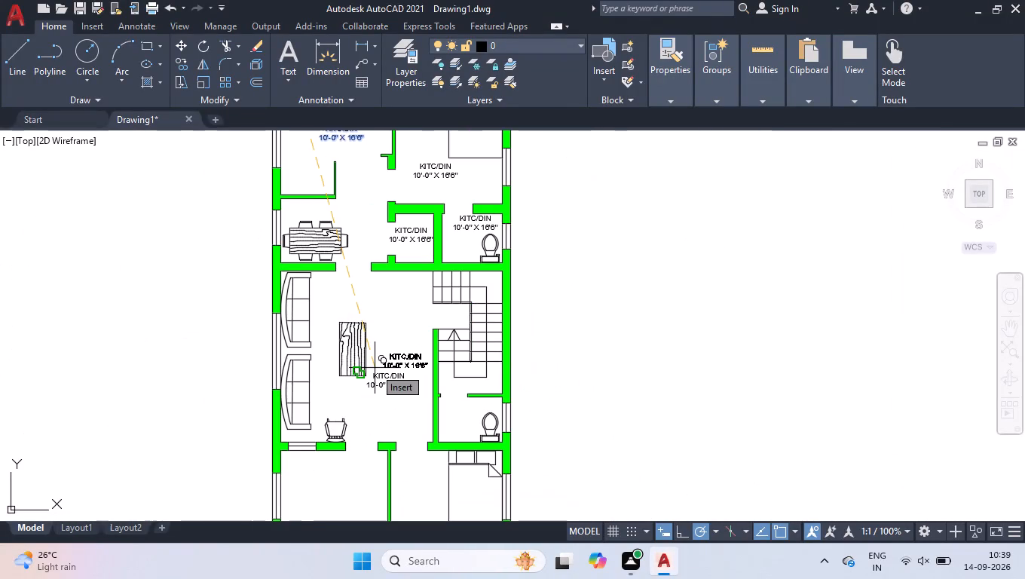
pyautogui.scroll(3, 402, 458)
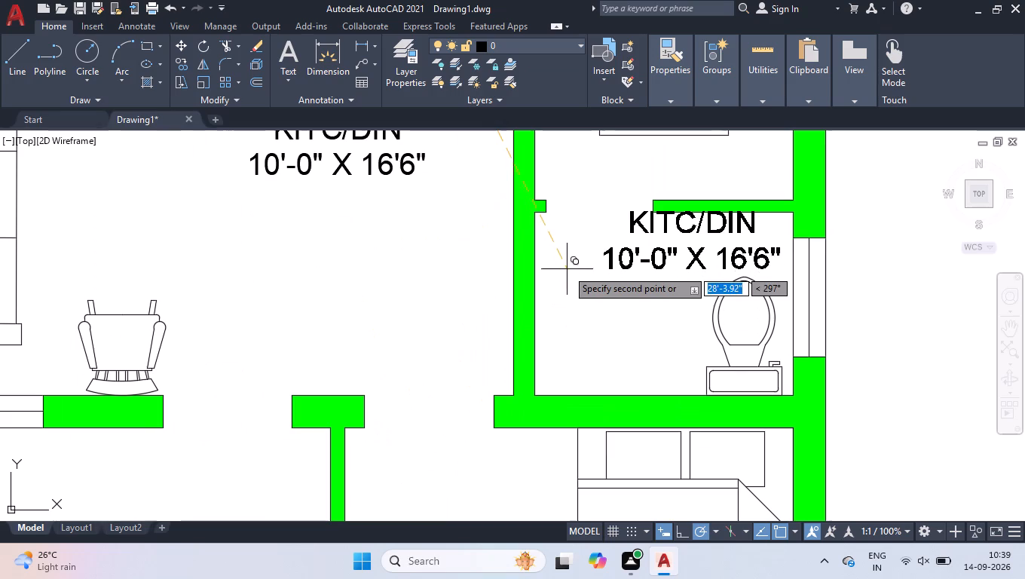
pyautogui.click(549, 284)
pyautogui.scroll(-2, 549, 284)
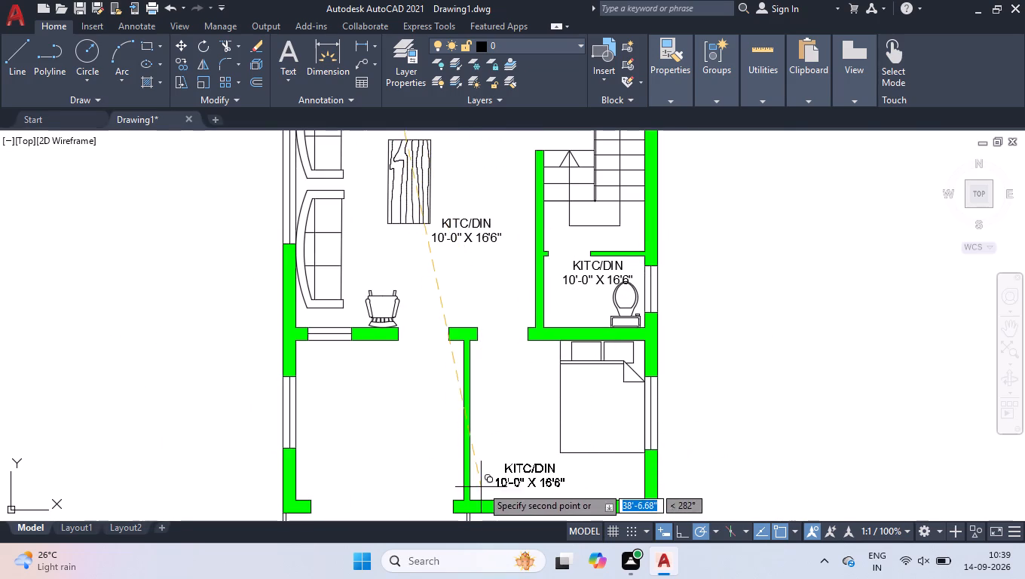
pyautogui.scroll(3, 482, 486)
pyautogui.click(491, 468)
pyautogui.scroll(-3, 492, 467)
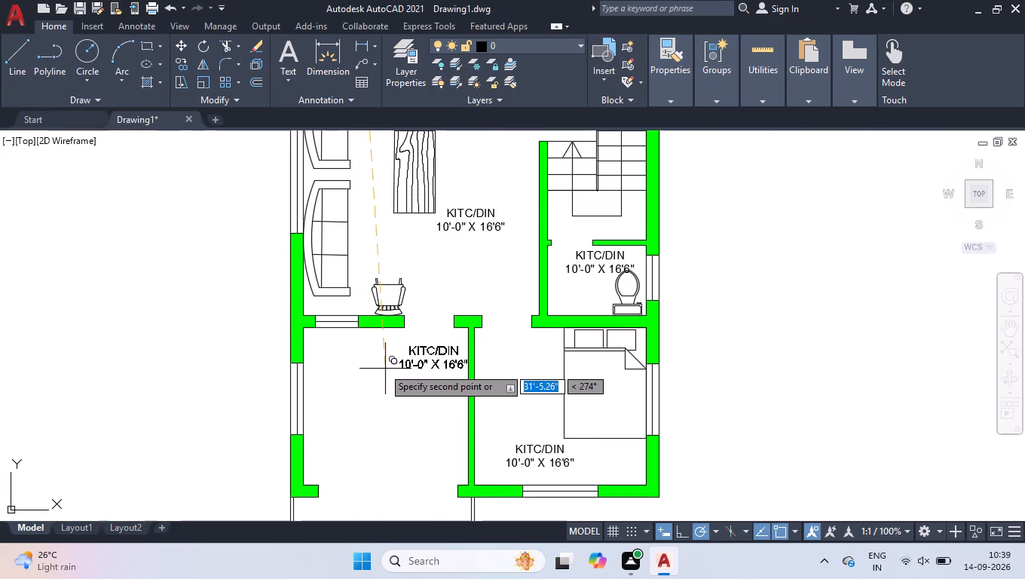
pyautogui.click(373, 386)
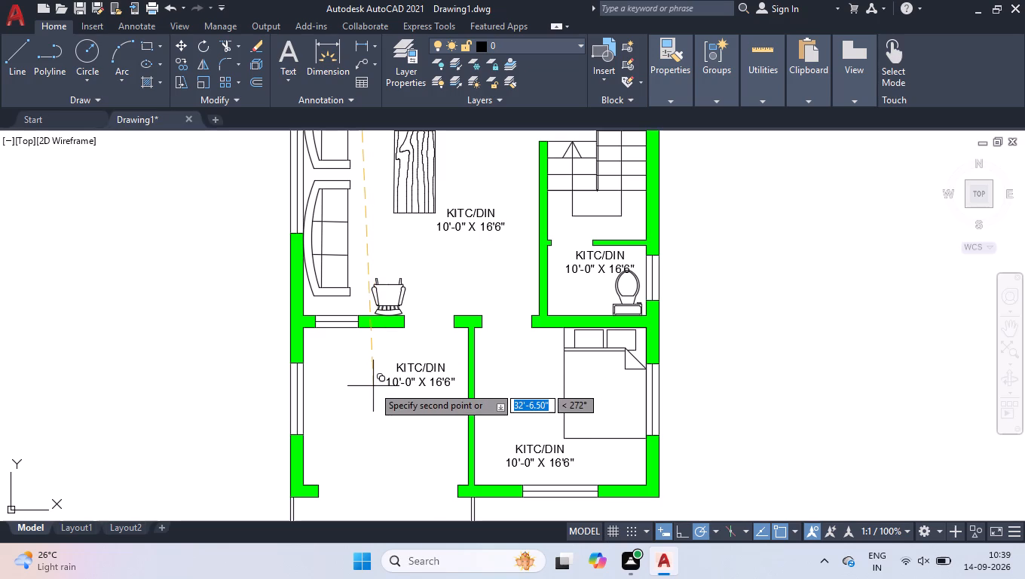
pyautogui.press('space')
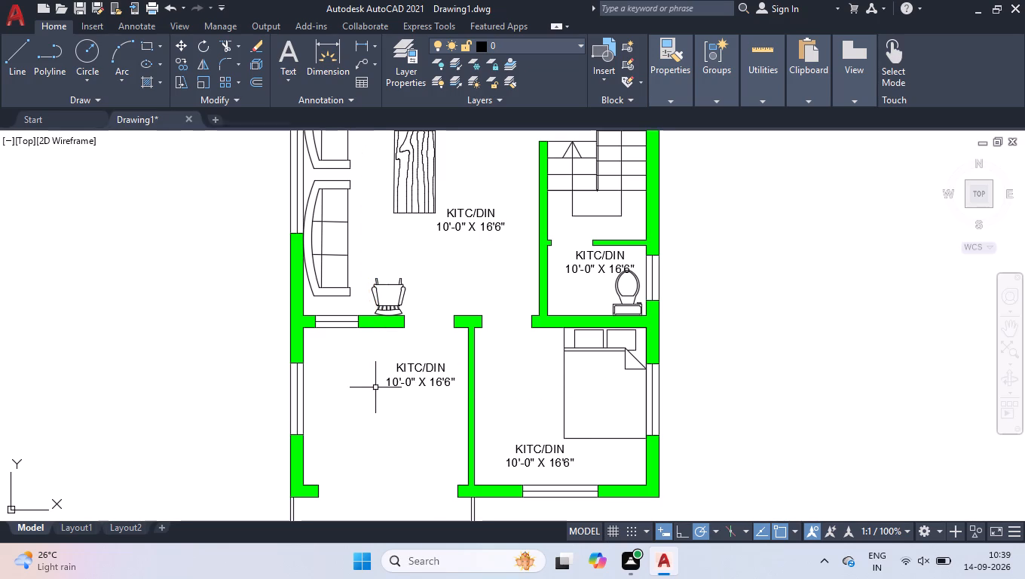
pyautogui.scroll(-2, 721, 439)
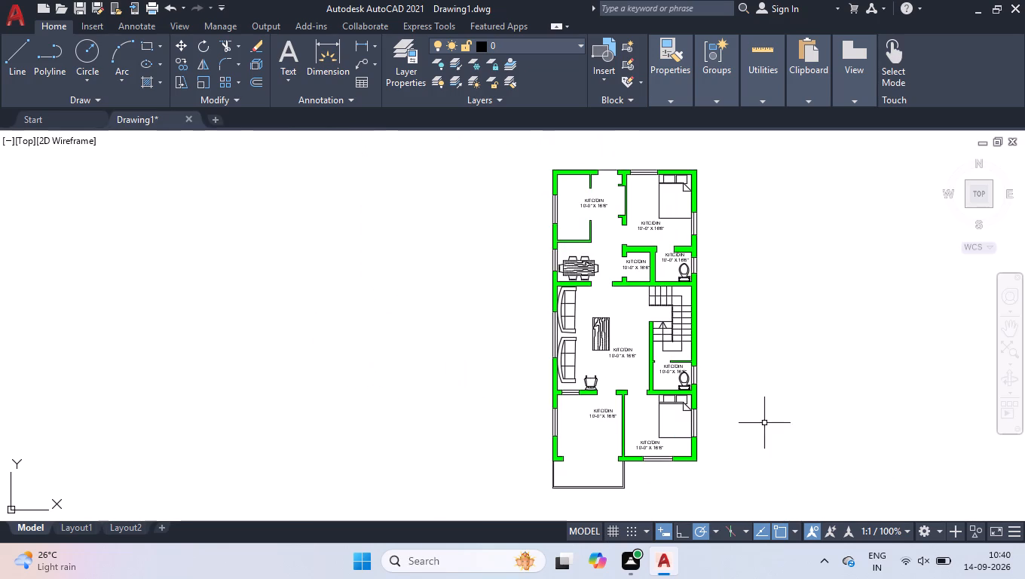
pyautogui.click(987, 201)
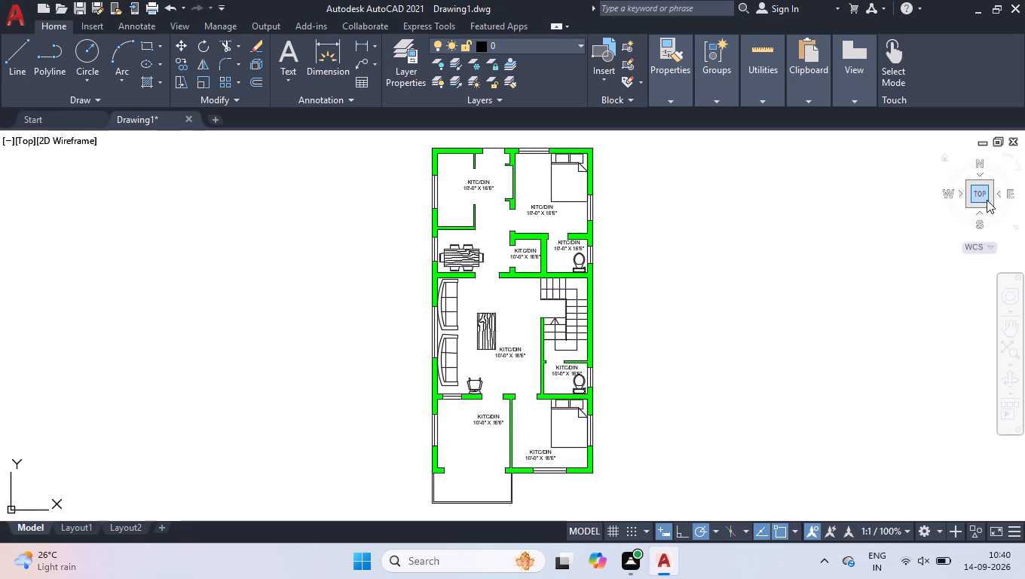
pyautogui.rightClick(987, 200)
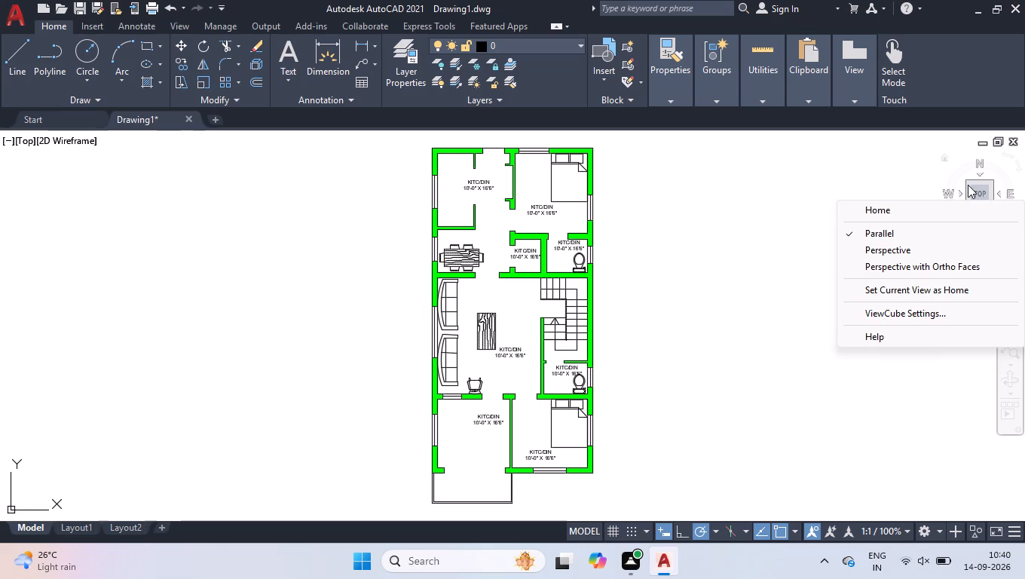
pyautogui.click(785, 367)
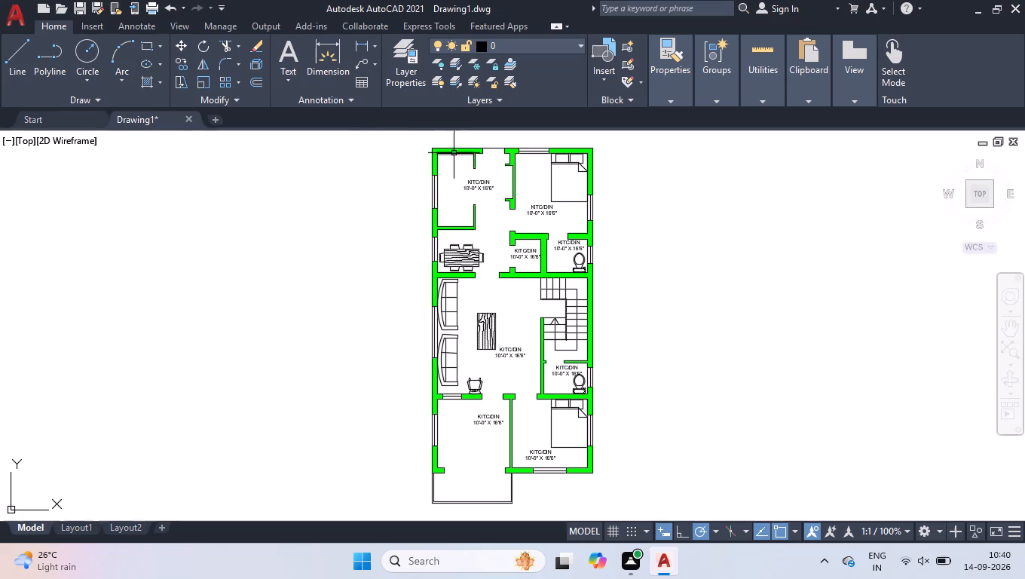
# Replace the northeast room's copied label with BEDROOM and a second line reading 10' X 11'.
pyautogui.scroll(1, 527, 184)
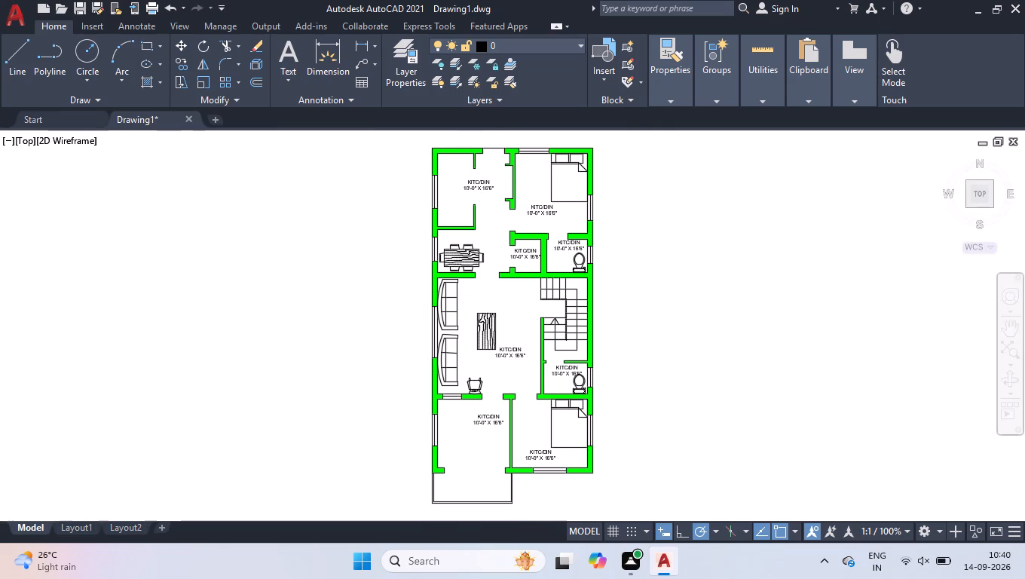
pyautogui.scroll(2, 568, 204)
pyautogui.scroll(2, 540, 271)
pyautogui.scroll(1, 439, 213)
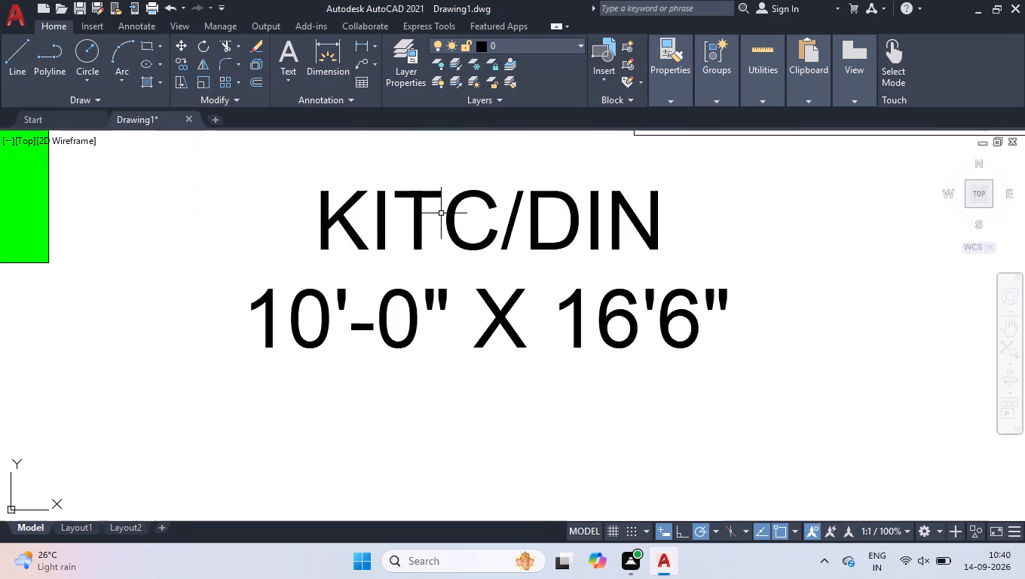
pyautogui.doubleClick(451, 208)
pyautogui.hotkey('ctrl', 'a')
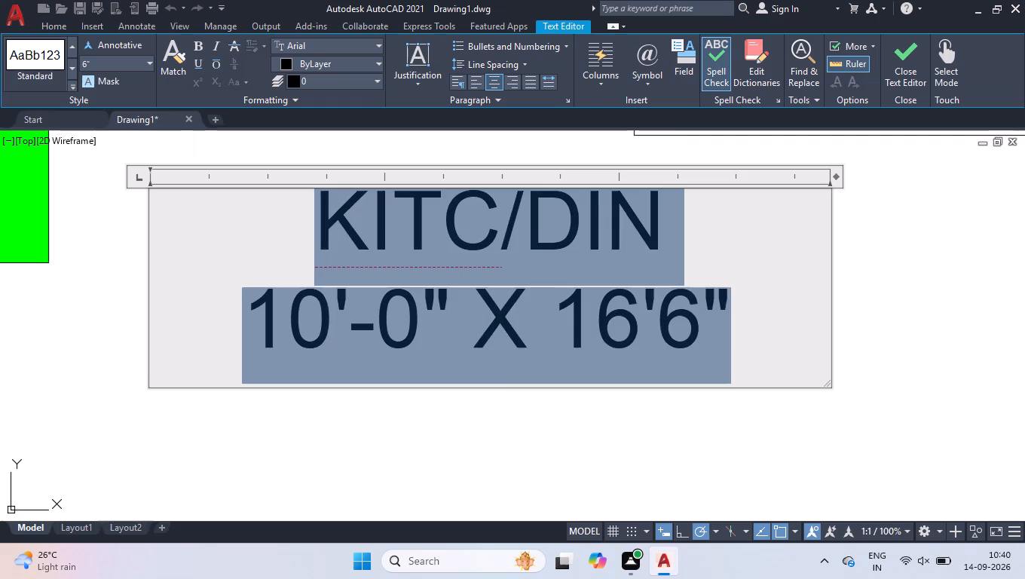
pyautogui.write('BED')
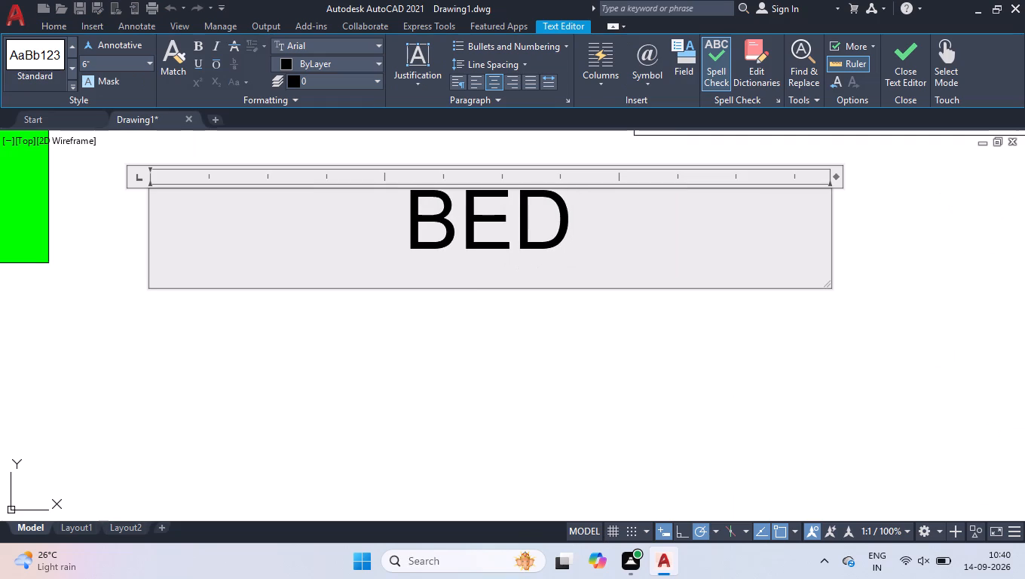
pyautogui.write('ROOM')
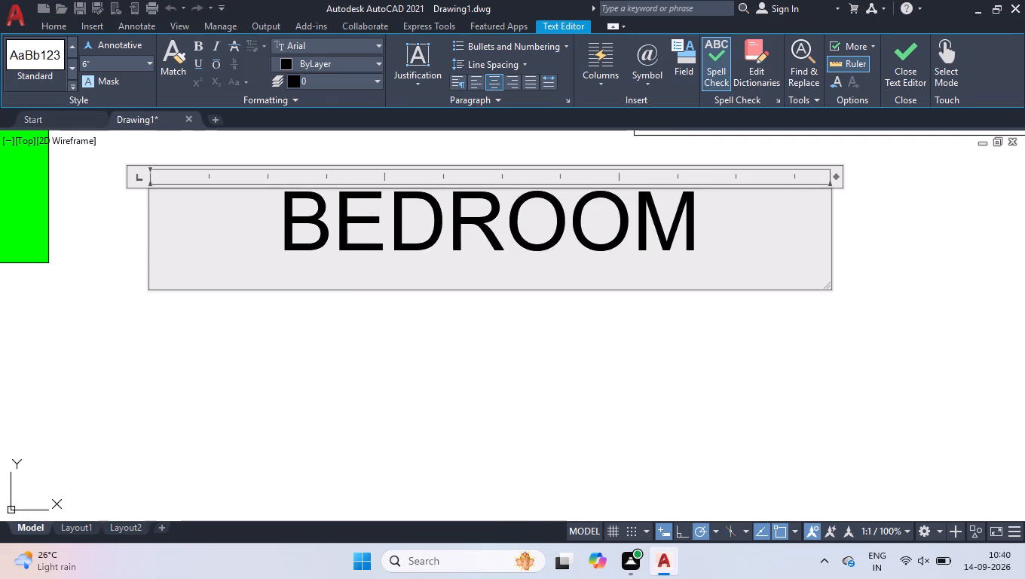
pyautogui.press('Return')
pyautogui.write("10' X 11'")
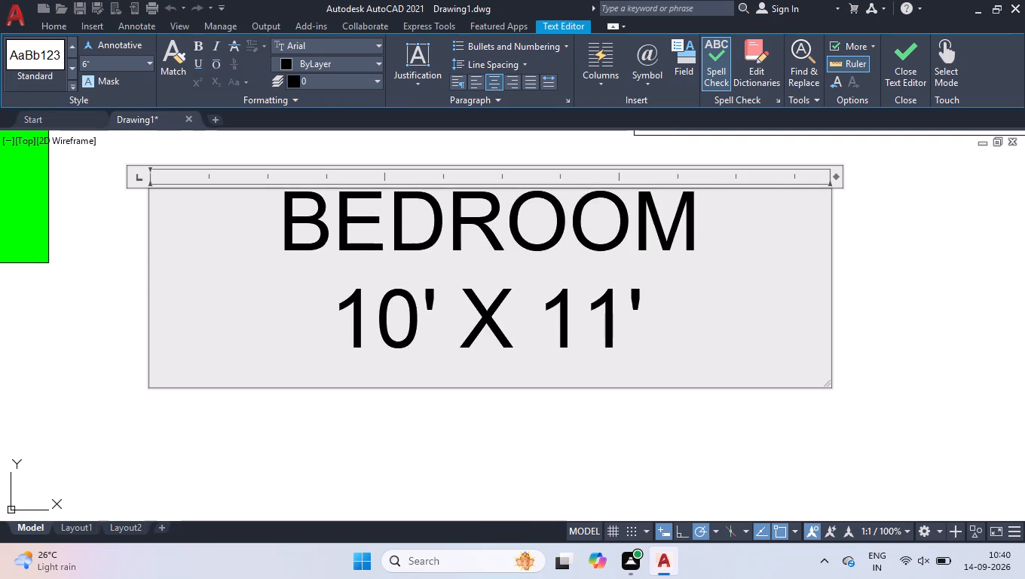
pyautogui.click(506, 425)
# Replace the copied label in the toilet south of the bedroom with TOILET and a second line reading 4'7" X 5'8".
pyautogui.scroll(-4, 562, 205)
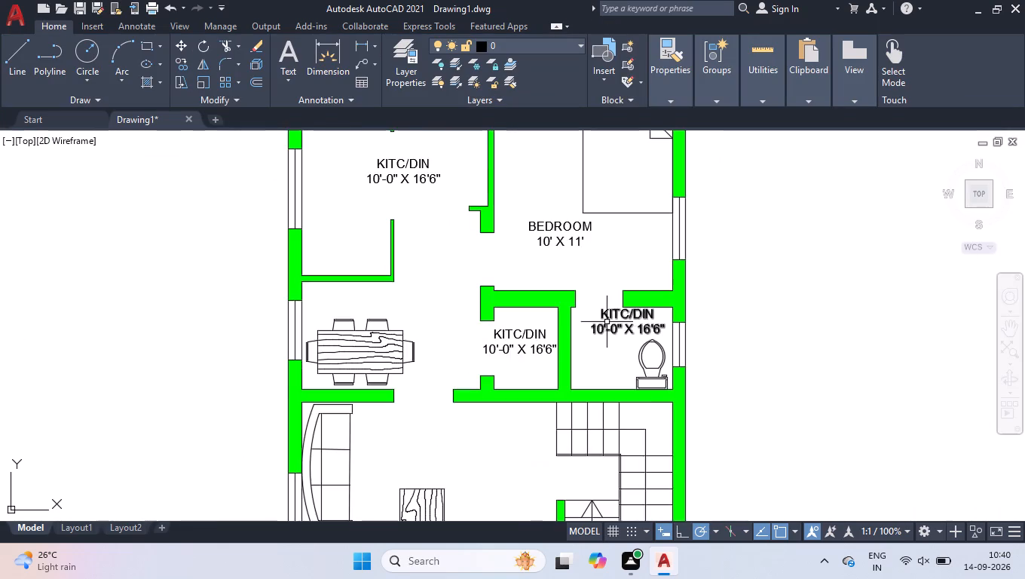
pyautogui.scroll(3, 617, 326)
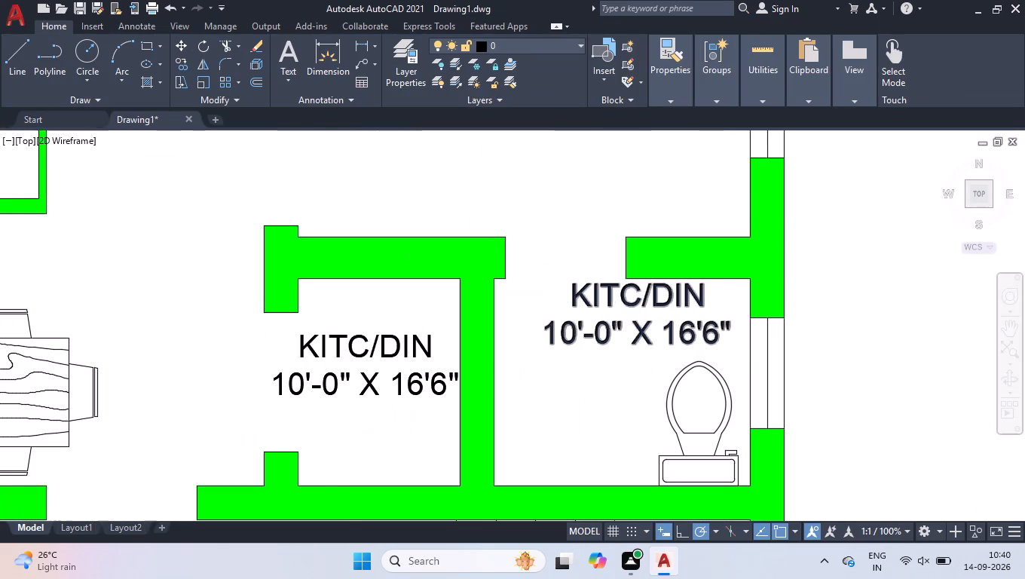
pyautogui.doubleClick(648, 293)
pyautogui.hotkey('ctrl', 'a')
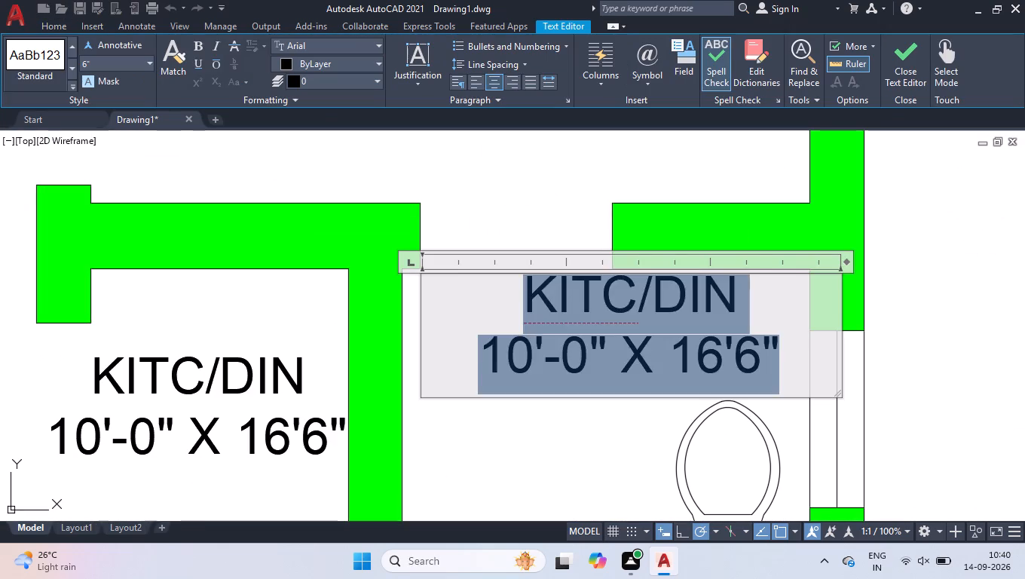
pyautogui.write('TOILET')
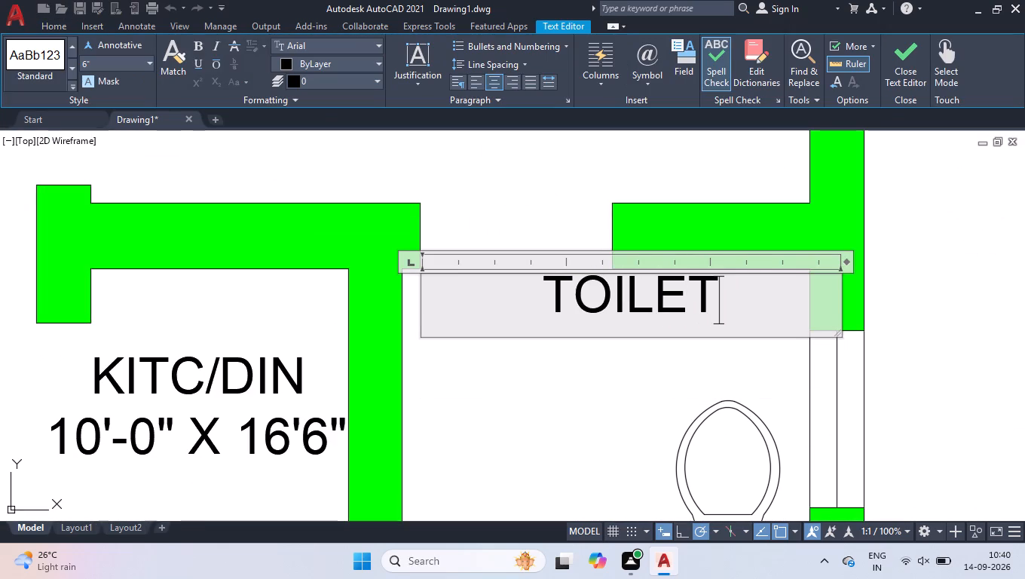
pyautogui.press('Return')
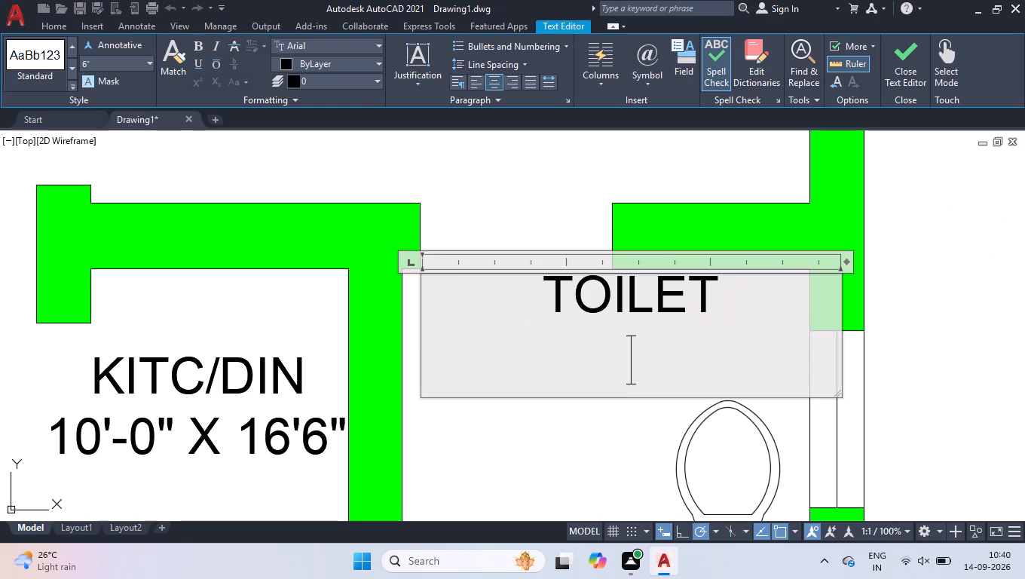
pyautogui.write('4\'7" X')
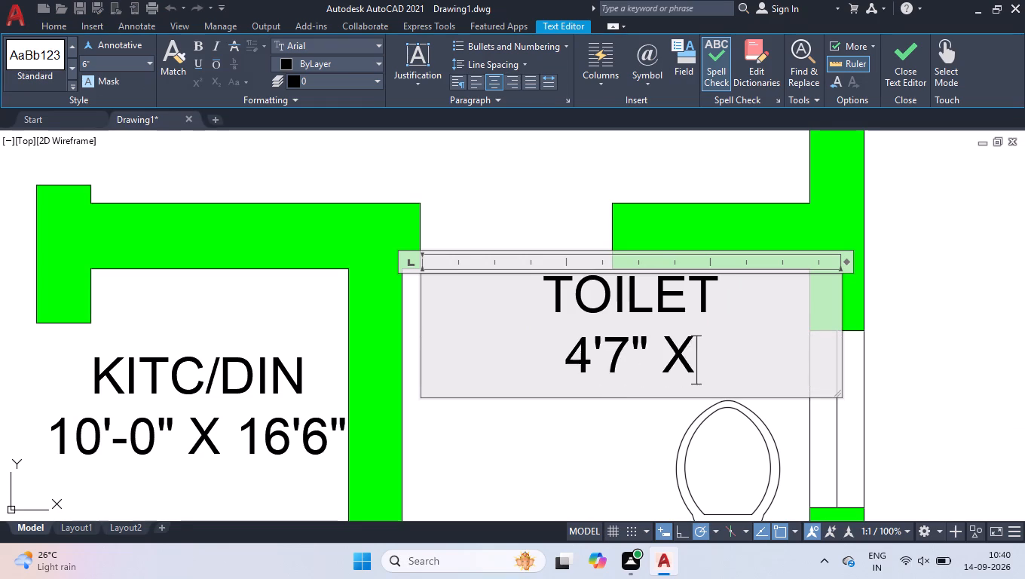
pyautogui.press('space')
pyautogui.press('8')
pyautogui.press('BackSpace')
pyautogui.write("5'")
pyautogui.write('8"')
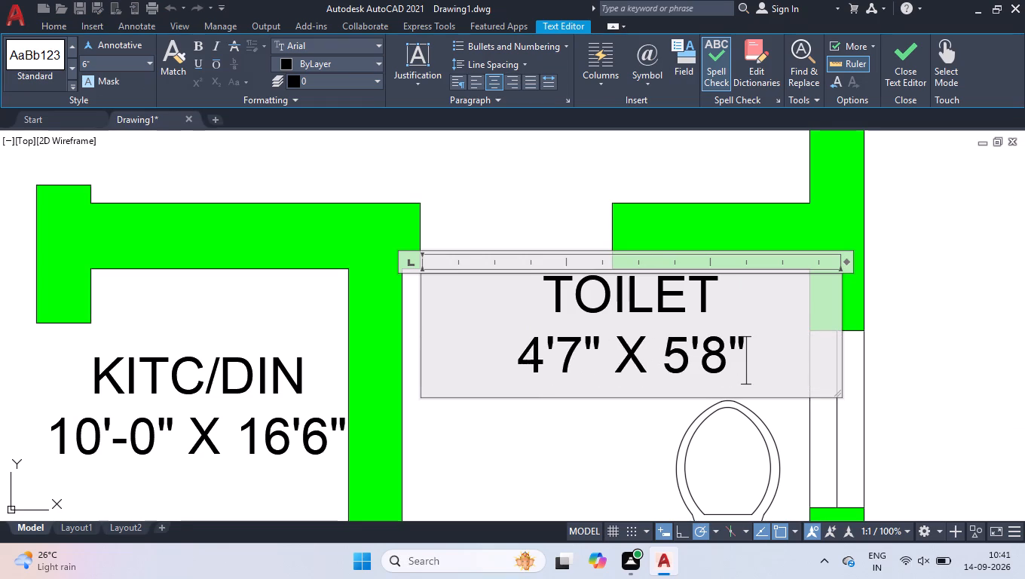
pyautogui.click(537, 191)
# Replace the copied KITC/DIN label in the small room beside that toilet with the single word POOJA.
pyautogui.scroll(-2, 590, 308)
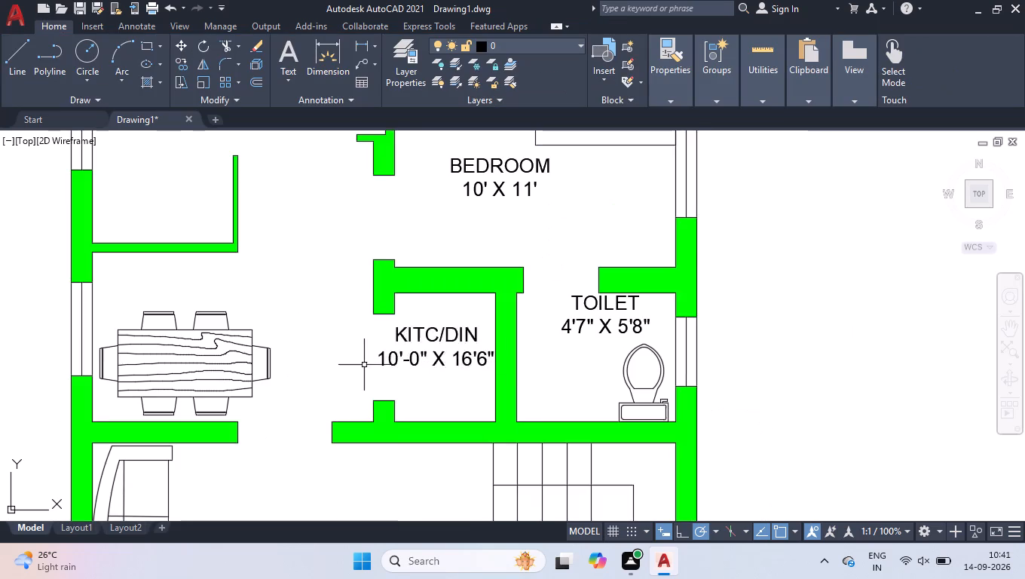
pyautogui.scroll(2, 368, 367)
pyautogui.doubleClick(488, 333)
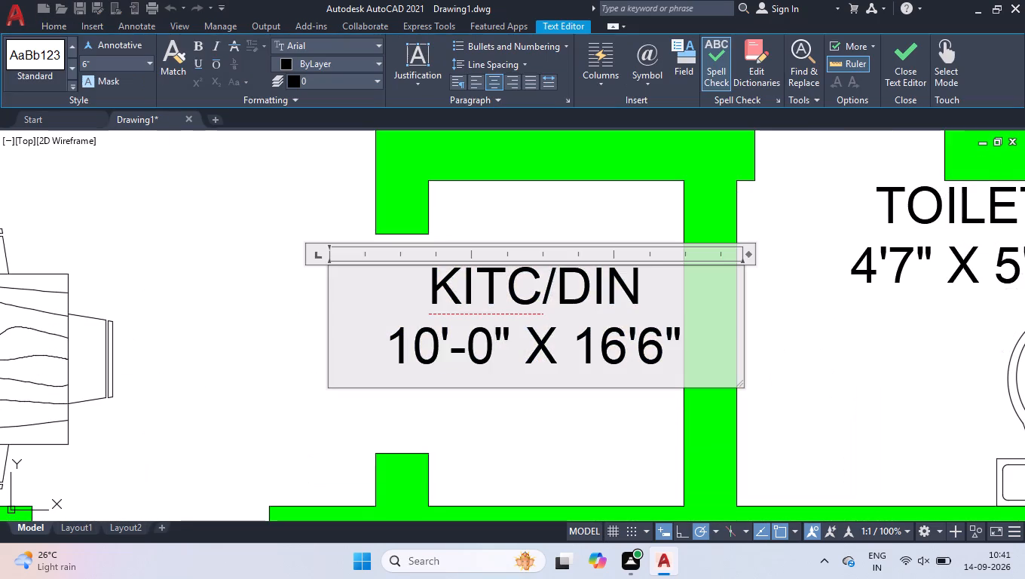
pyautogui.hotkey('ctrl', 'a')
pyautogui.write('POOJA')
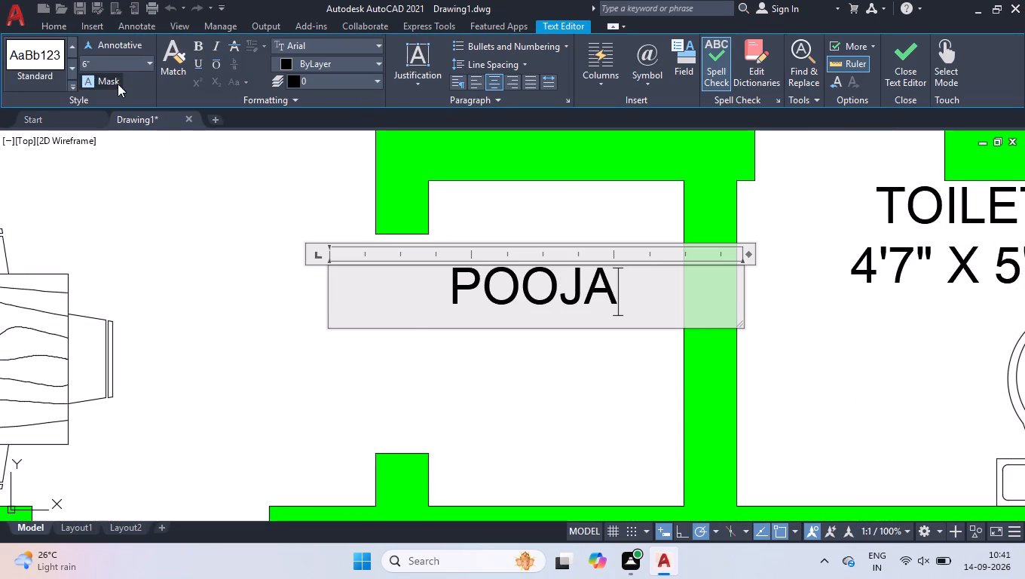
# Give the POOJA label a red background mask with offset factor 1.50 and narrow its text frame around the word.
pyautogui.click(118, 84)
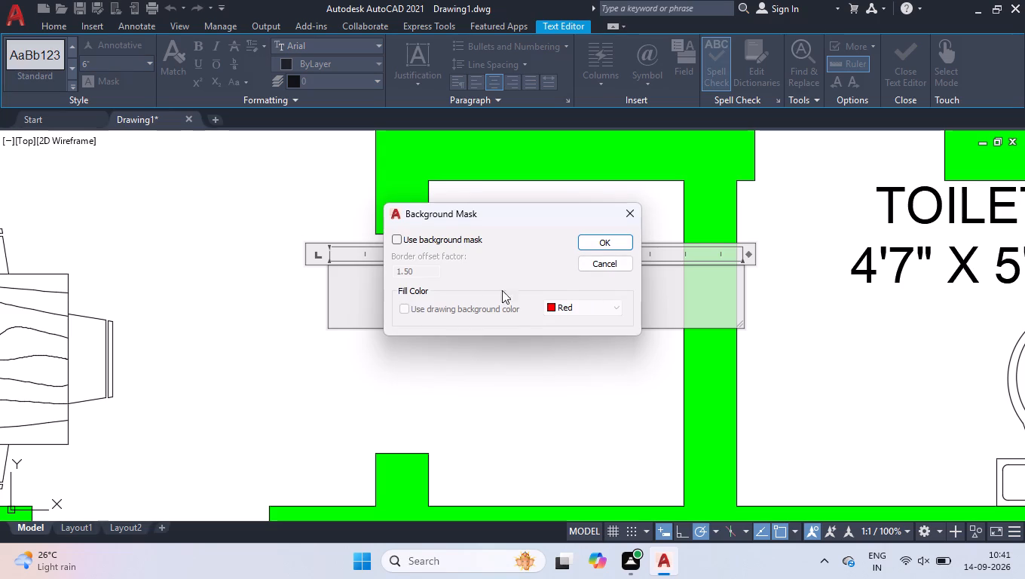
pyautogui.click(400, 236)
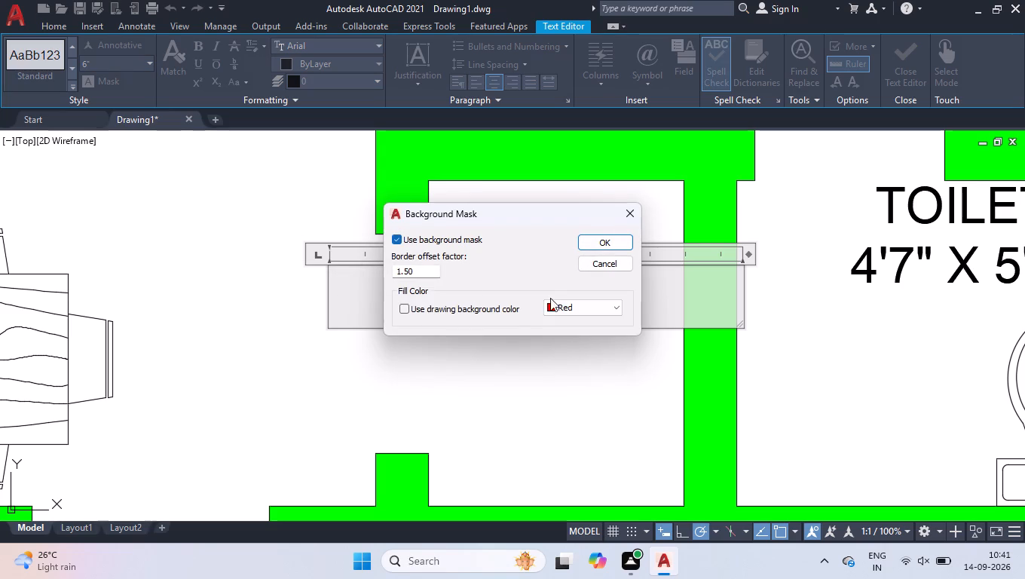
pyautogui.click(614, 240)
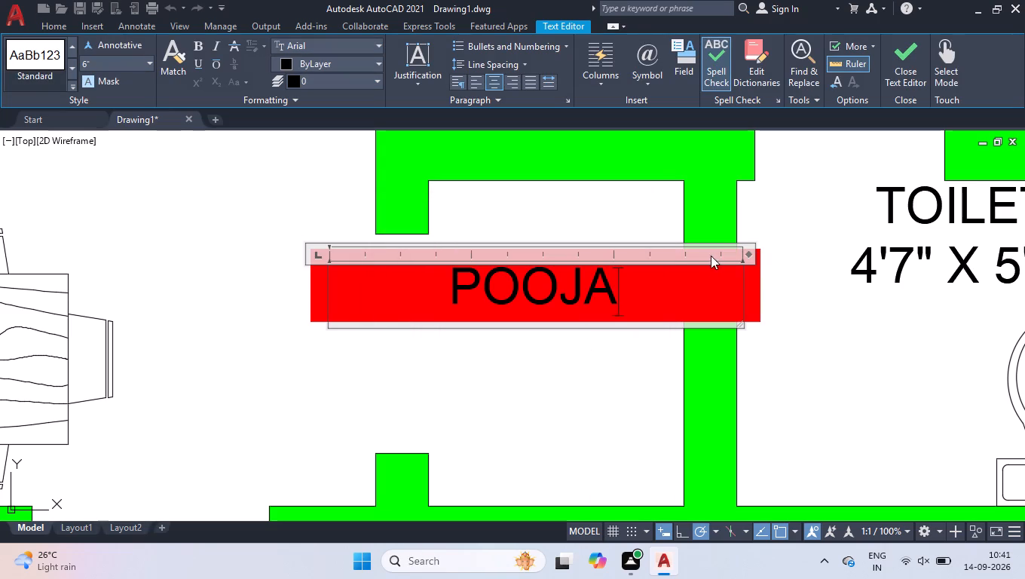
pyautogui.moveTo(748, 255); pyautogui.dragTo(612, 268)
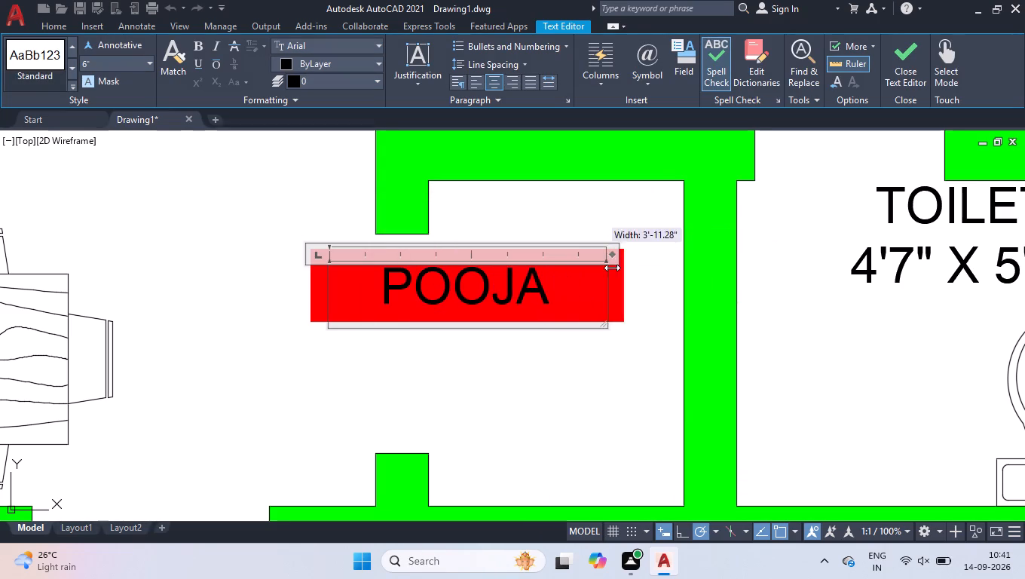
pyautogui.moveTo(612, 268); pyautogui.dragTo(565, 281)
# Colour the POOJA lettering white (255,255,255) and finish editing the label.
pyautogui.click(350, 66)
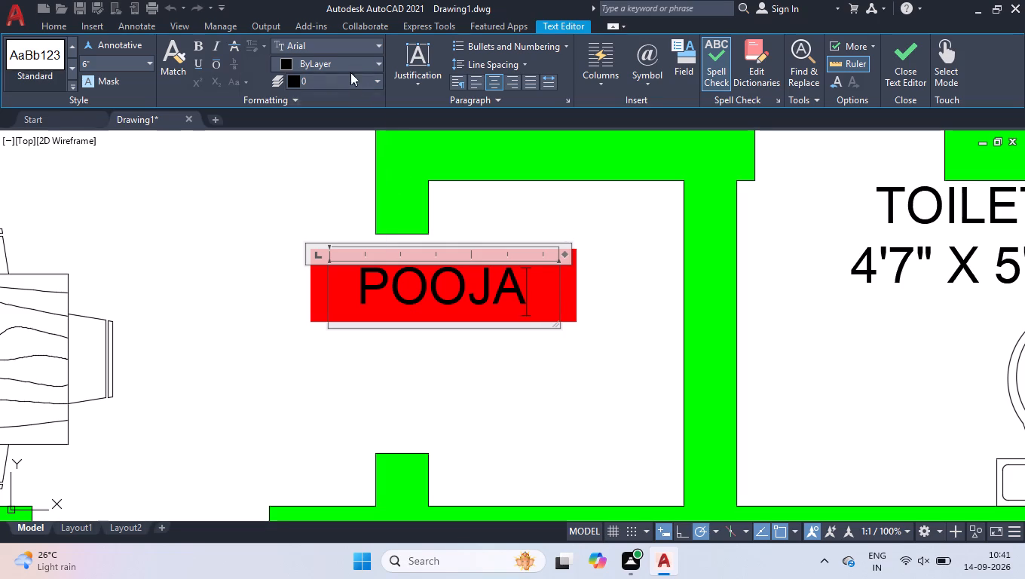
pyautogui.click(247, 183)
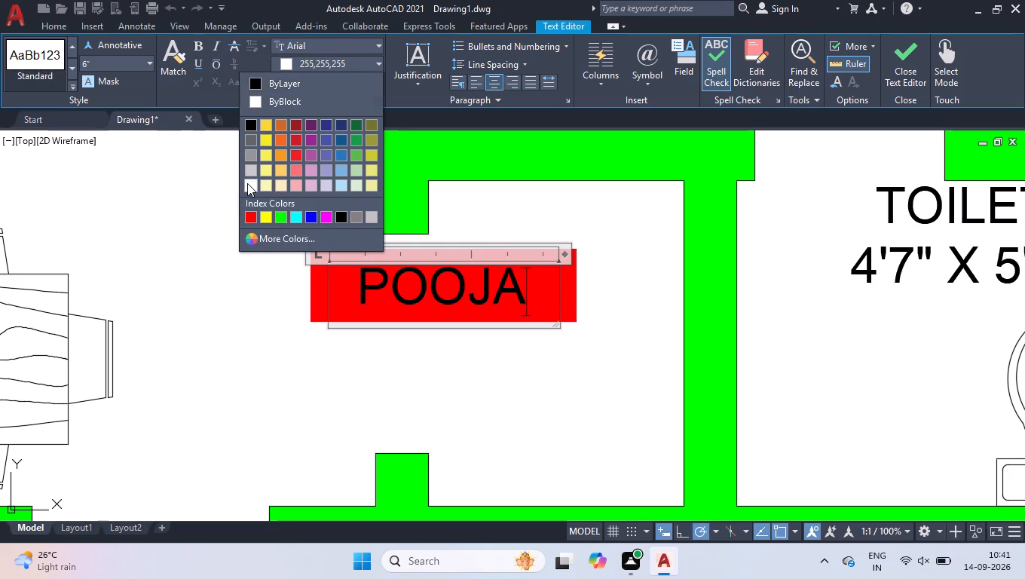
pyautogui.moveTo(506, 298); pyautogui.dragTo(294, 283)
pyautogui.click(531, 307)
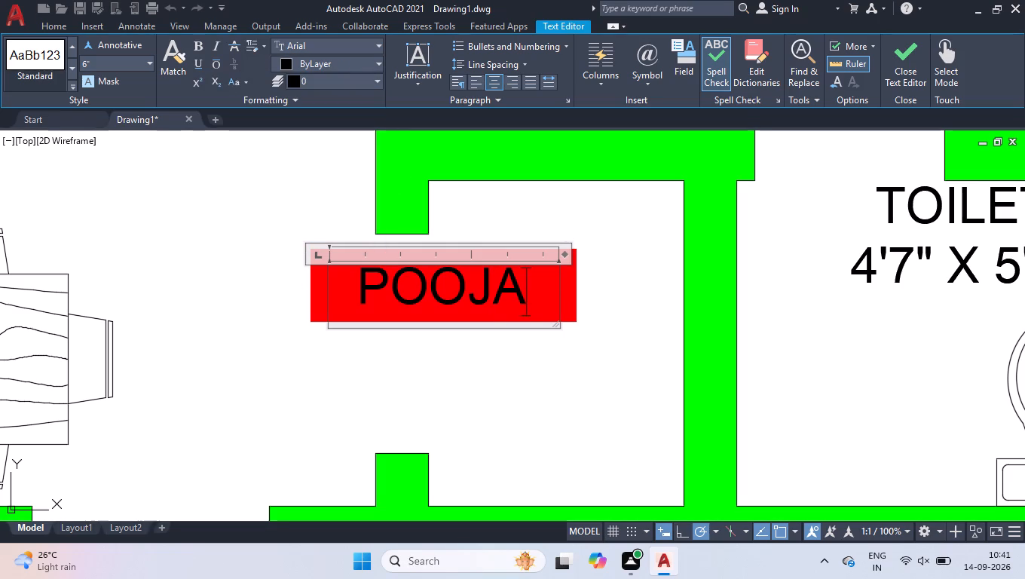
pyautogui.moveTo(524, 293); pyautogui.dragTo(251, 258)
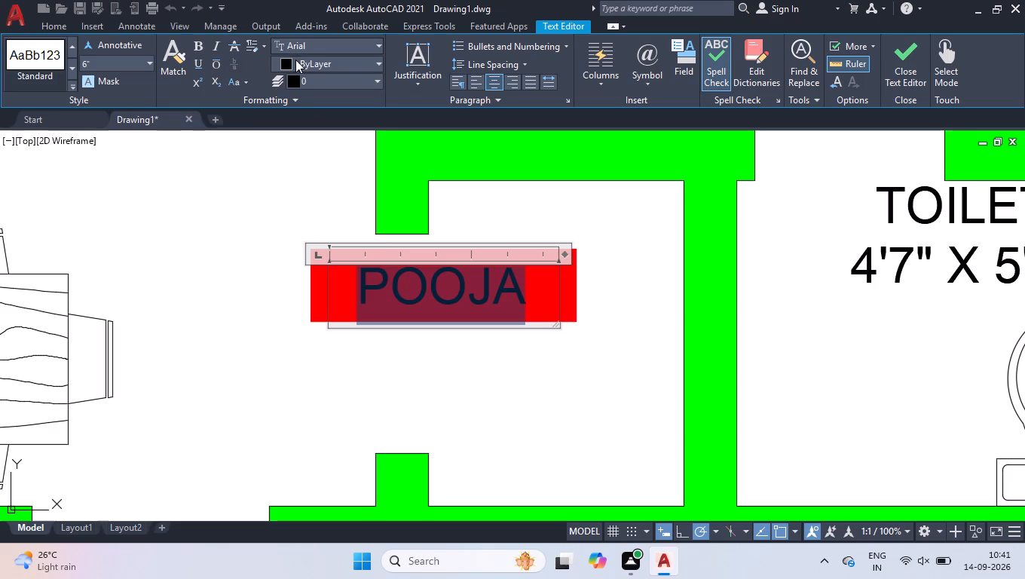
pyautogui.click(295, 60)
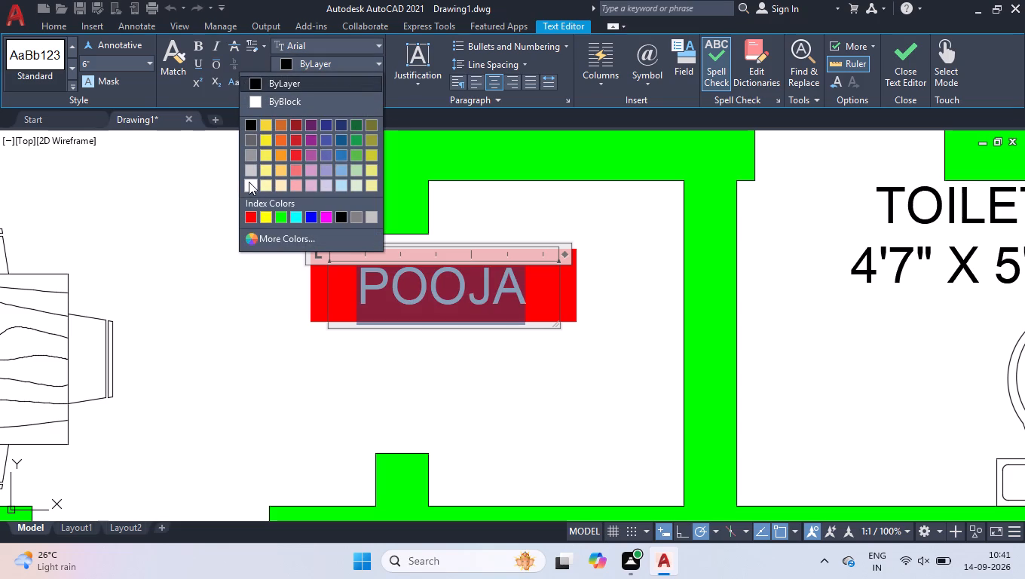
pyautogui.click(249, 182)
pyautogui.click(260, 326)
# Rotate the POOJA label to 270° about its upper-right corner so that it reads downwards.
pyautogui.click(543, 319)
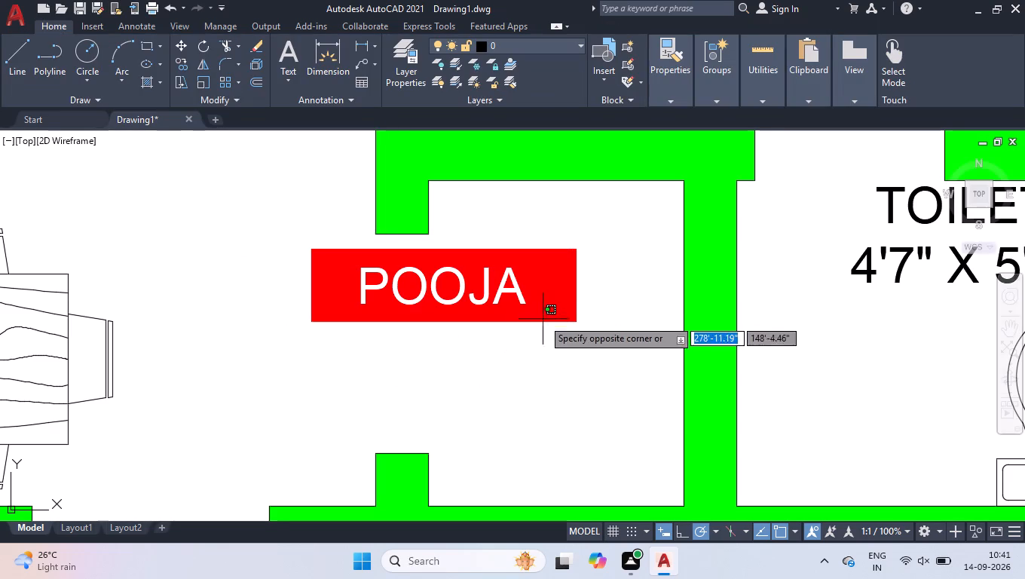
pyautogui.click(518, 273)
pyautogui.write('RO')
pyautogui.press('Return')
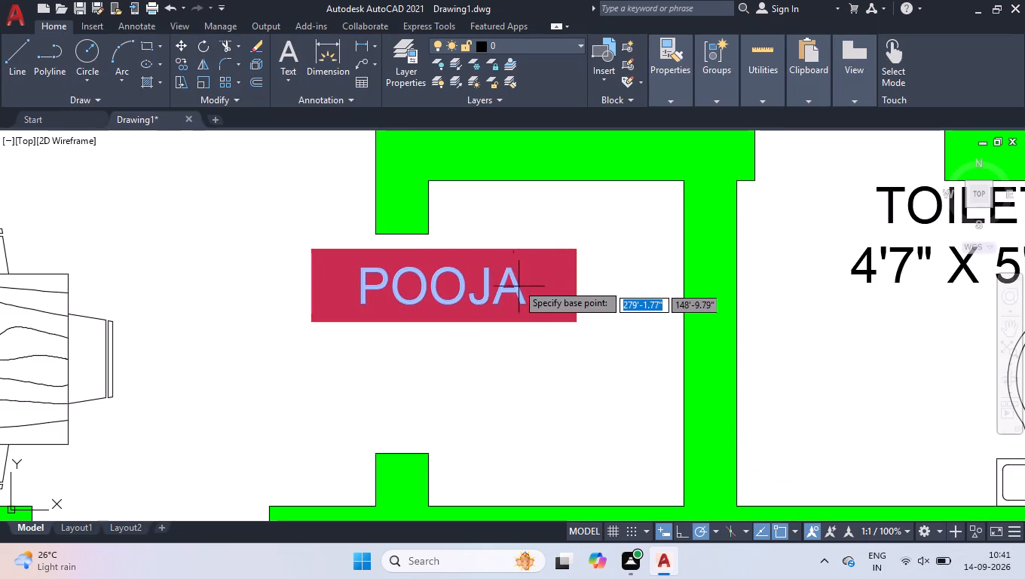
pyautogui.click(578, 249)
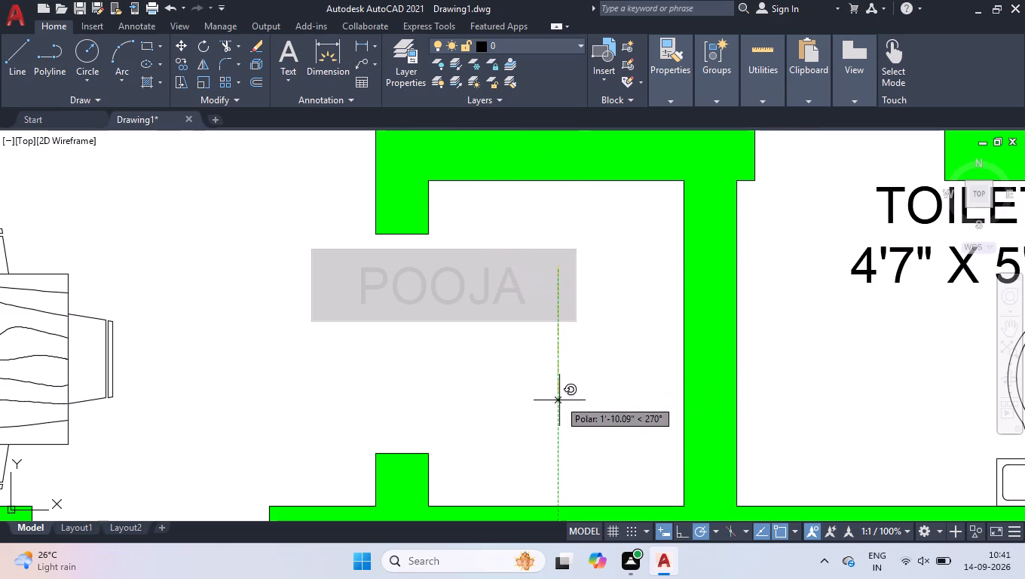
pyautogui.click(558, 400)
# Move the rotated POOJA label inside the small room, close to the wall it shares with the toilet.
pyautogui.moveTo(595, 261); pyautogui.dragTo(571, 271)
pyautogui.click(366, 313)
pyautogui.scroll(-3, 543, 286)
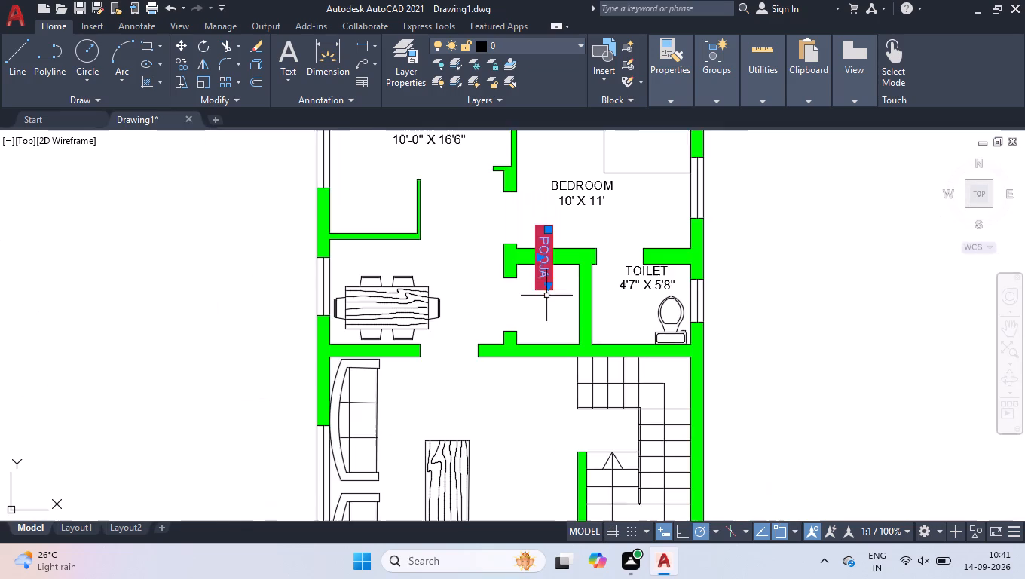
pyautogui.scroll(1, 559, 204)
pyautogui.click(539, 246)
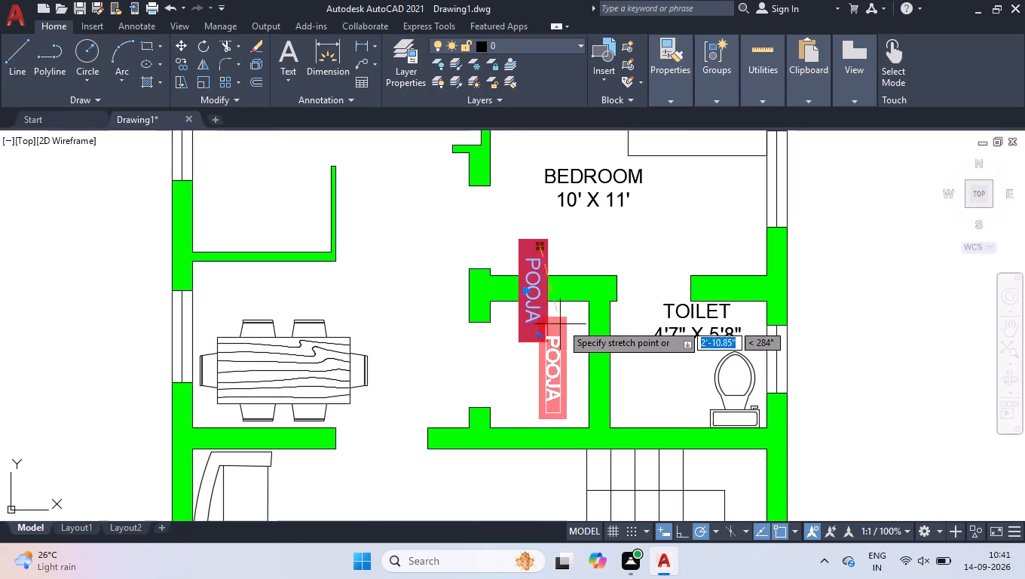
pyautogui.scroll(2, 552, 365)
pyautogui.click(605, 269)
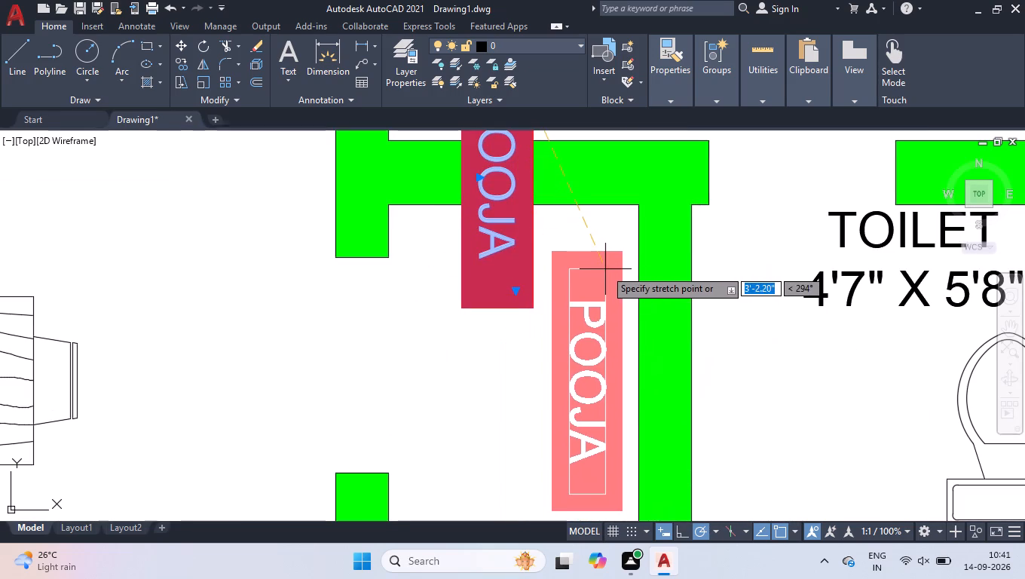
pyautogui.rightClick(549, 276)
pyautogui.click(570, 424)
# Change the duplicate KITC/DIN label beside the wooden table in the sofa room to HALL with 14'3" X 16' beneath.
pyautogui.scroll(-2, 479, 274)
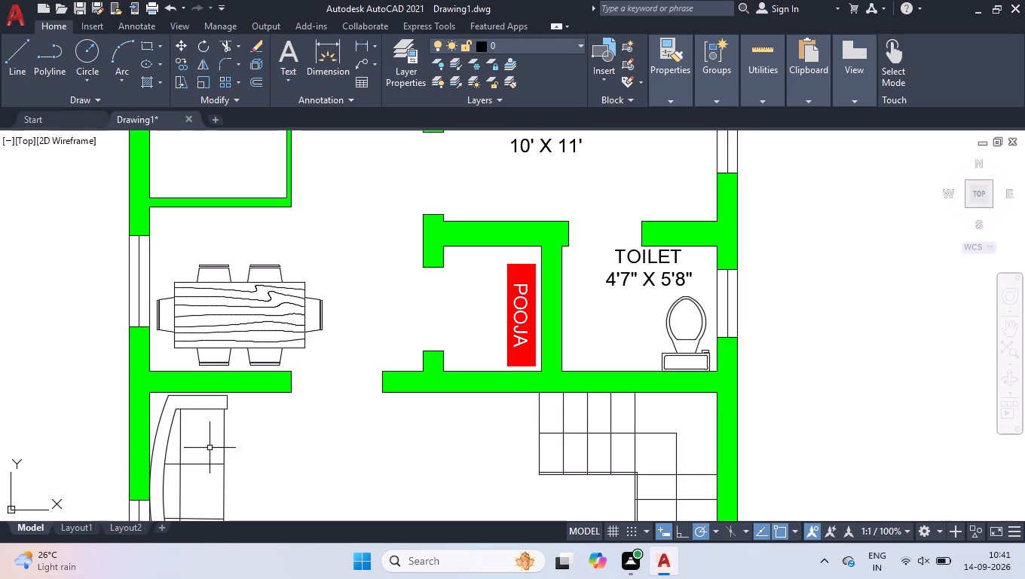
pyautogui.scroll(-1, 234, 385)
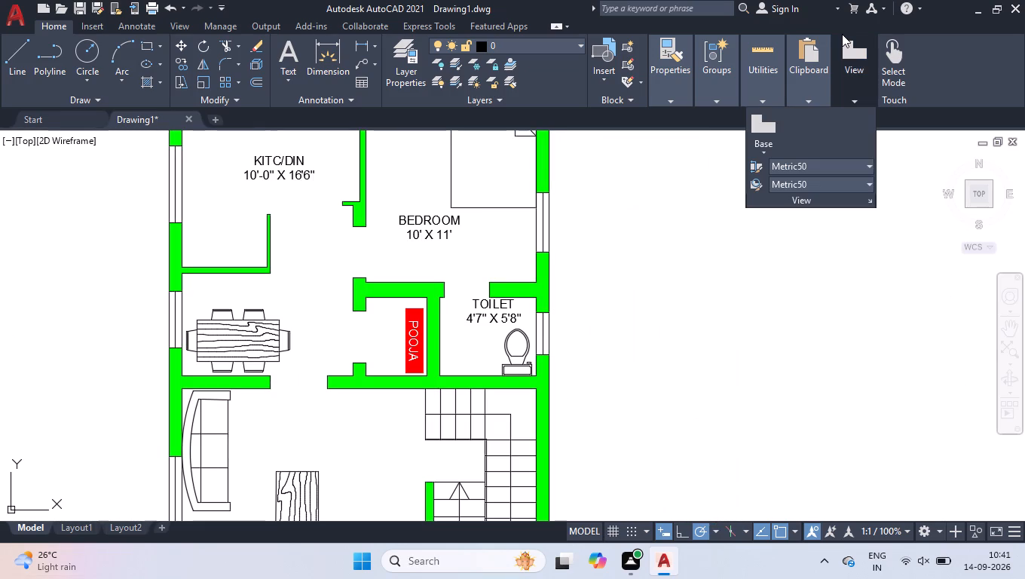
pyautogui.scroll(-2, 627, 367)
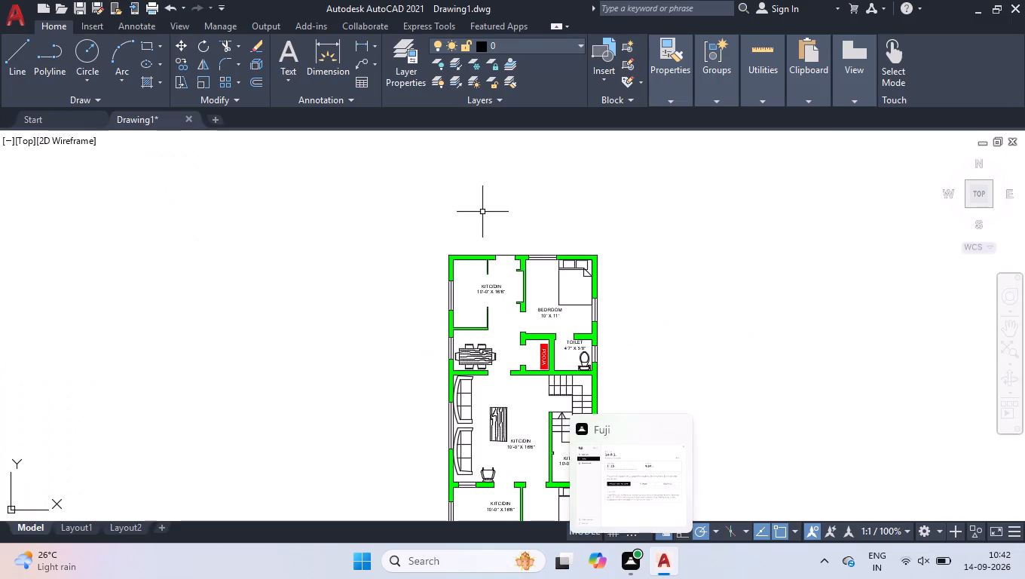
pyautogui.scroll(1, 589, 311)
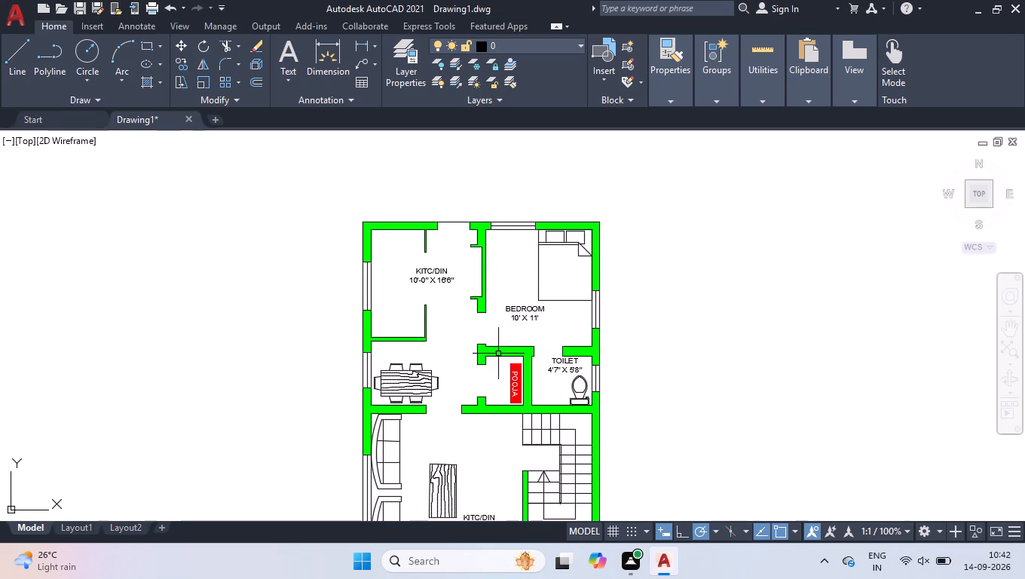
pyautogui.scroll(-1, 477, 268)
pyautogui.scroll(3, 470, 451)
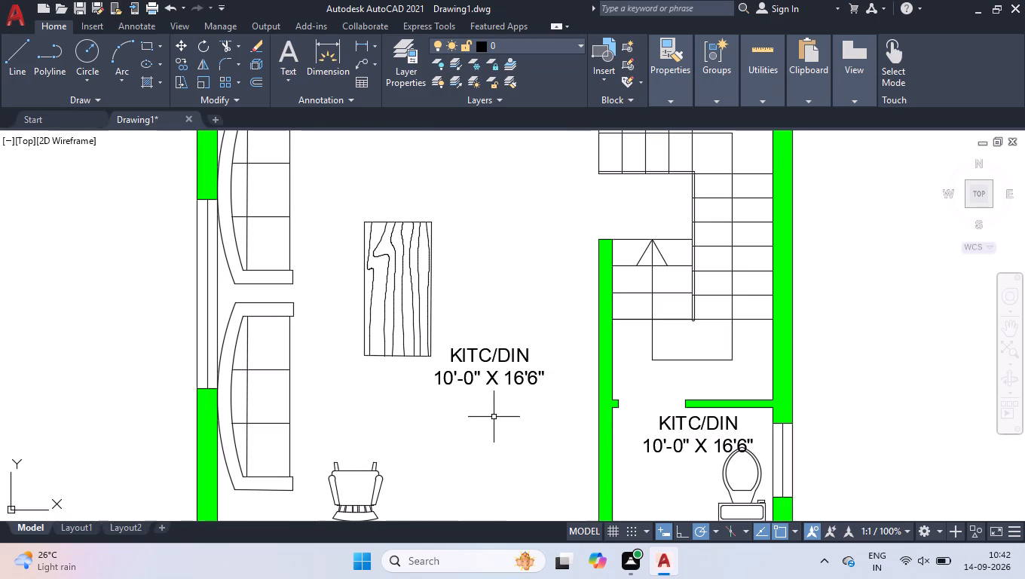
pyautogui.doubleClick(494, 375)
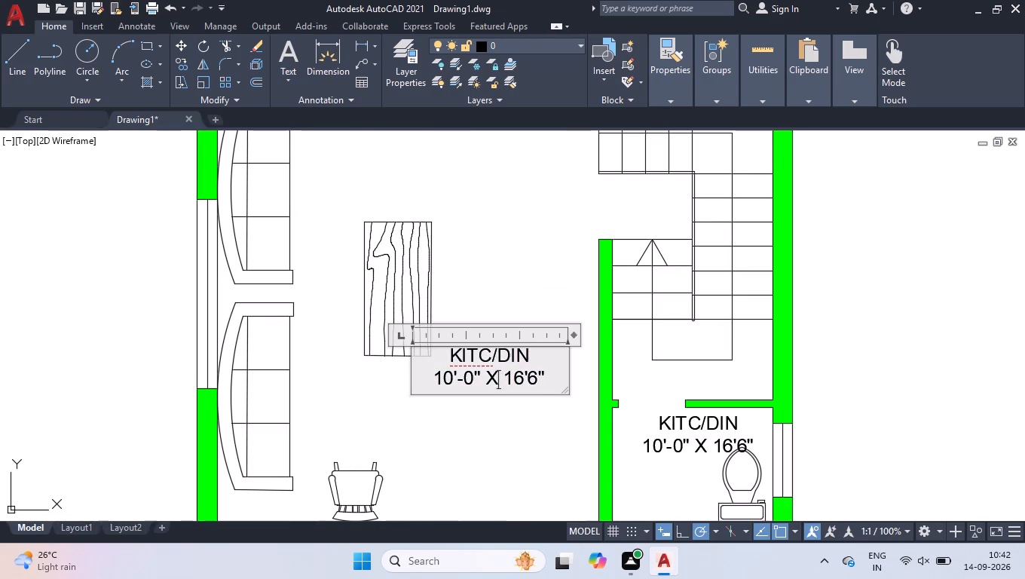
pyautogui.hotkey('ctrl', 'a')
pyautogui.write('HALL')
pyautogui.press('Return')
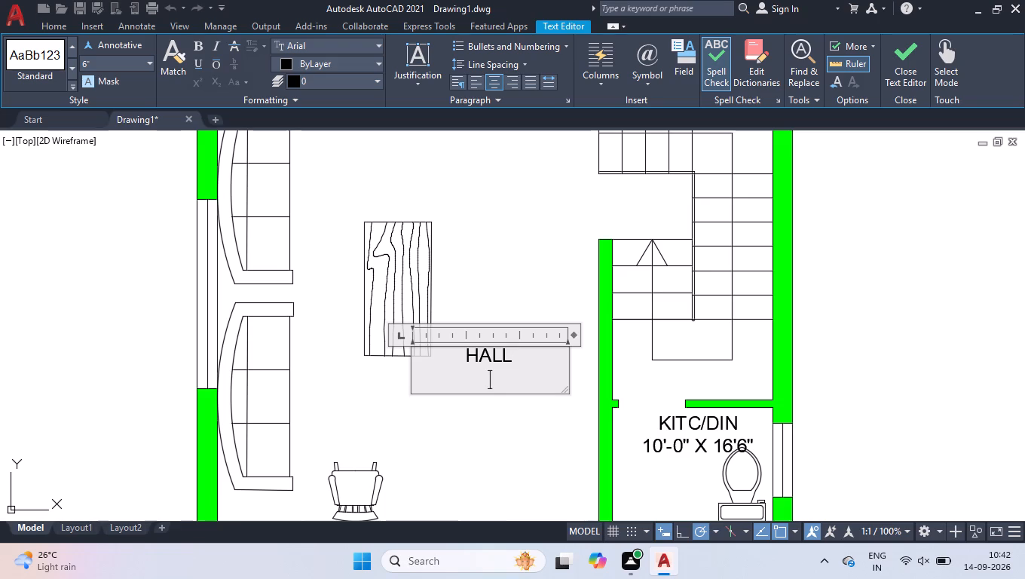
pyautogui.write("14'")
pyautogui.write('3" X')
pyautogui.press('space')
pyautogui.write("16'")
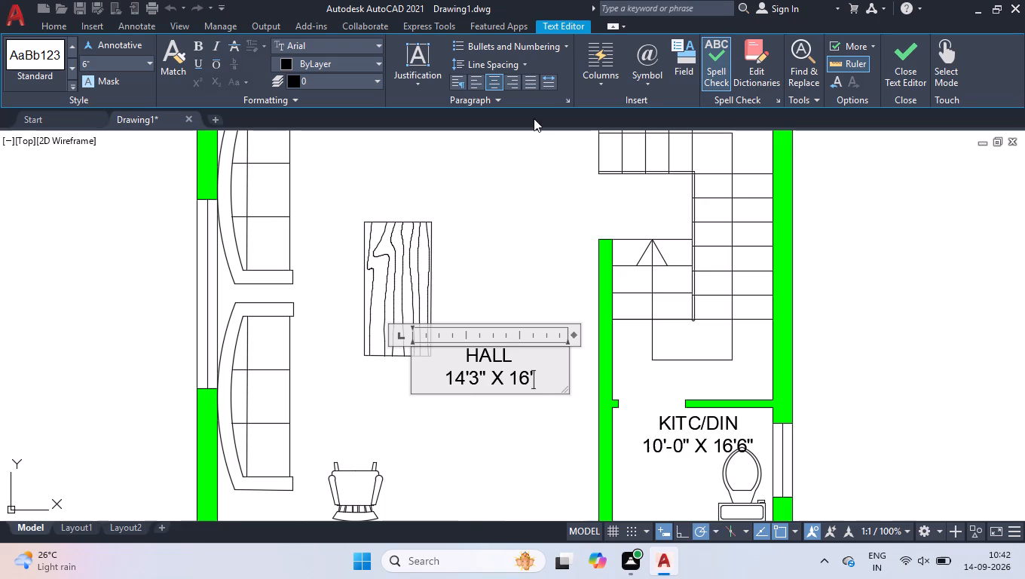
pyautogui.click(454, 263)
# Change the KITC/DIN label in the small toilet below the staircase to TOILET with 4'3" X 6' beneath.
pyautogui.scroll(-1, 456, 280)
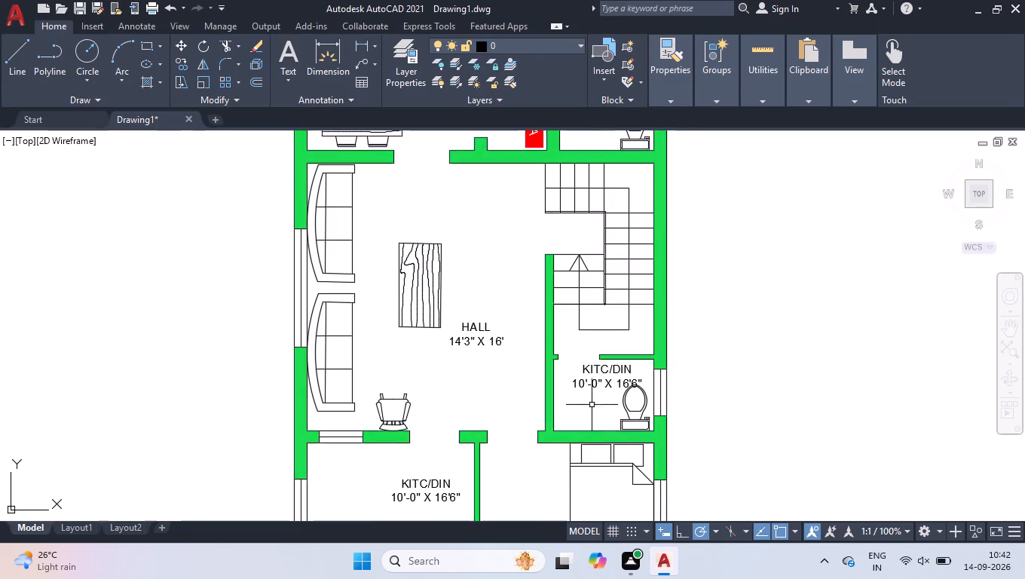
pyautogui.scroll(2, 592, 404)
pyautogui.doubleClick(622, 348)
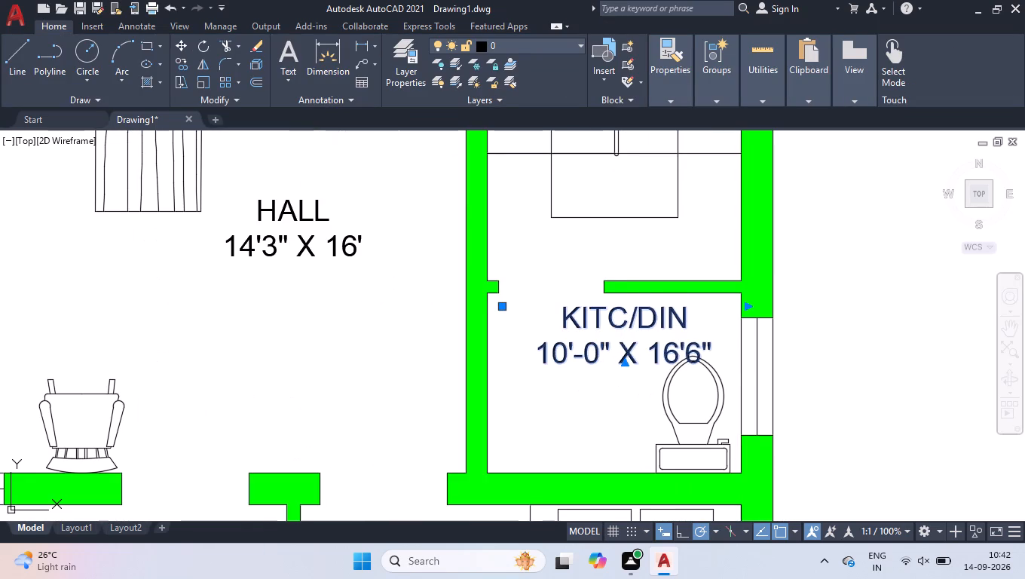
pyautogui.hotkey('ctrl', 'a')
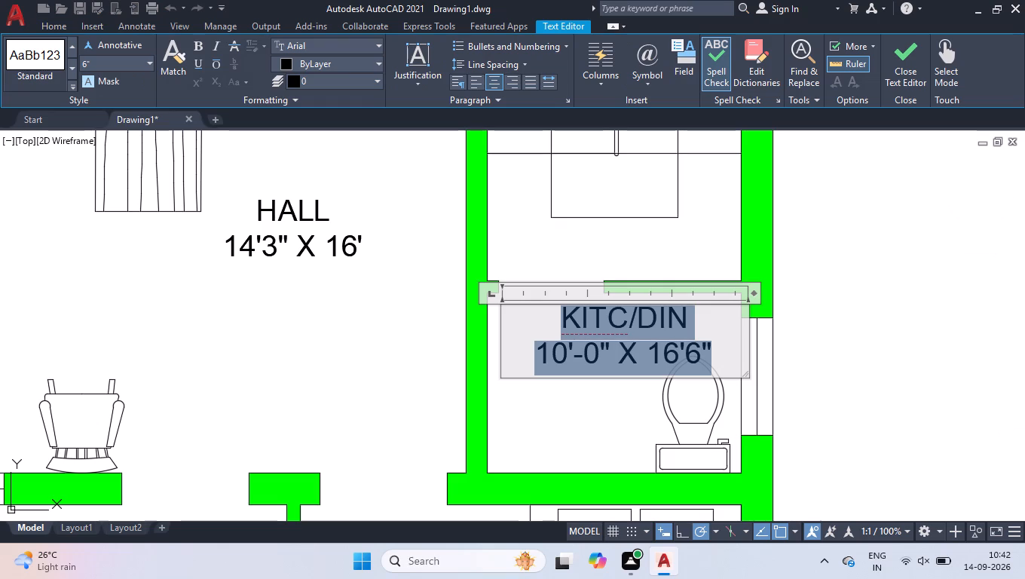
pyautogui.write('TOILET')
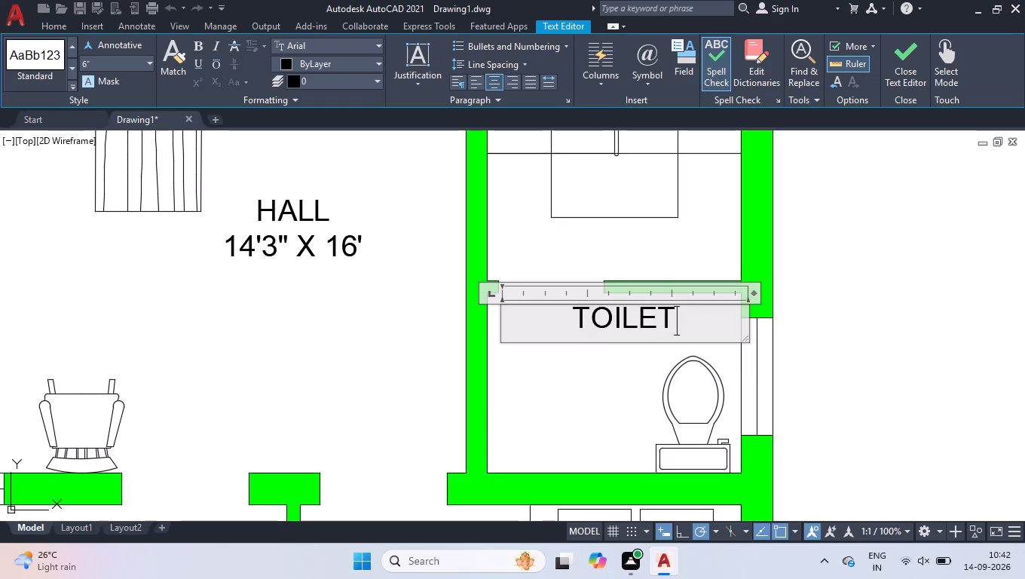
pyautogui.press('Return')
pyautogui.write('4\'3" X')
pyautogui.press('space')
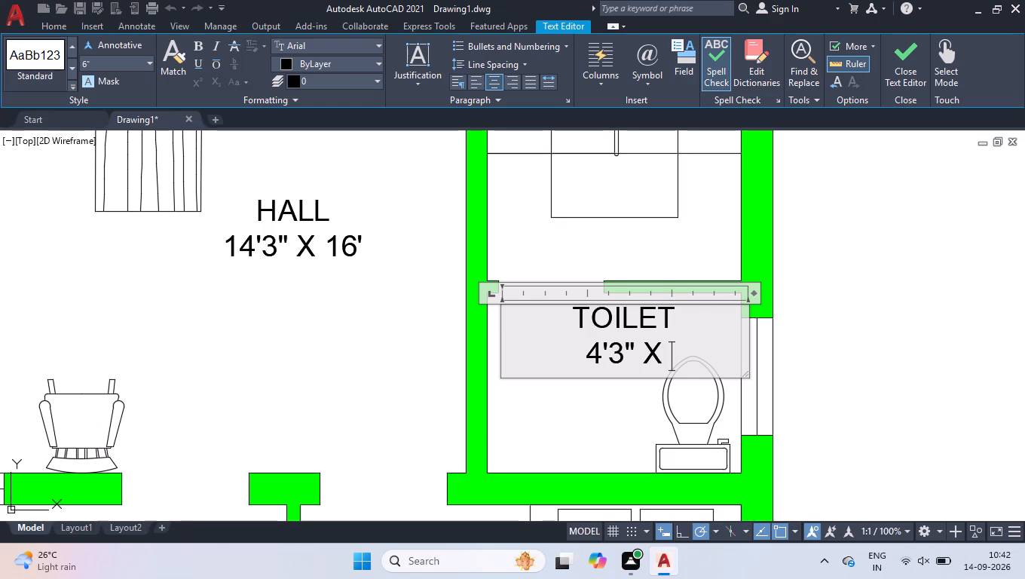
pyautogui.write("6'")
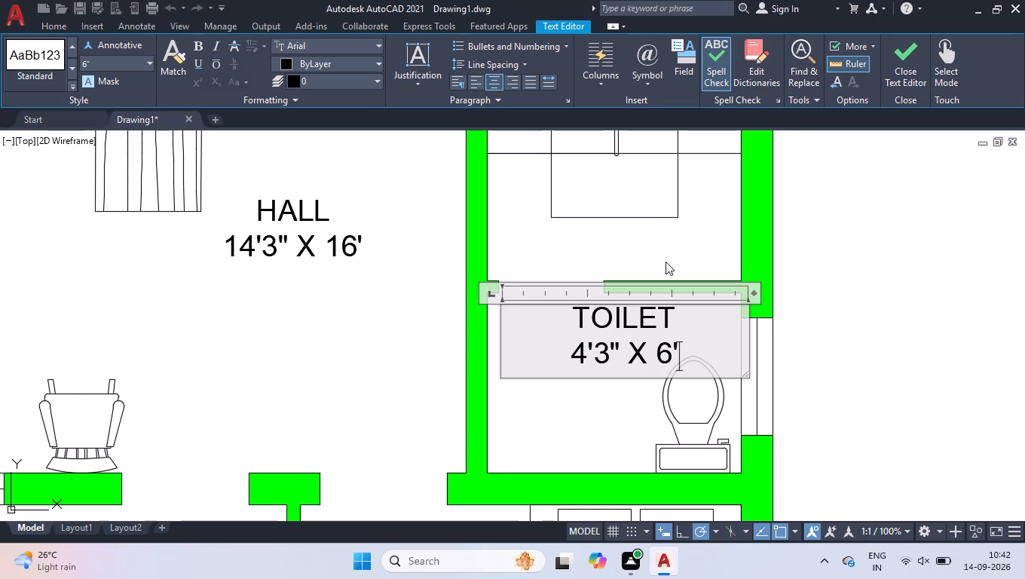
pyautogui.click(360, 354)
# Change the KITC/DIN label in the empty front room to PORCH with 10' X 10' beneath, and narrow its text frame.
pyautogui.scroll(-1, 459, 272)
pyautogui.scroll(-2, 545, 274)
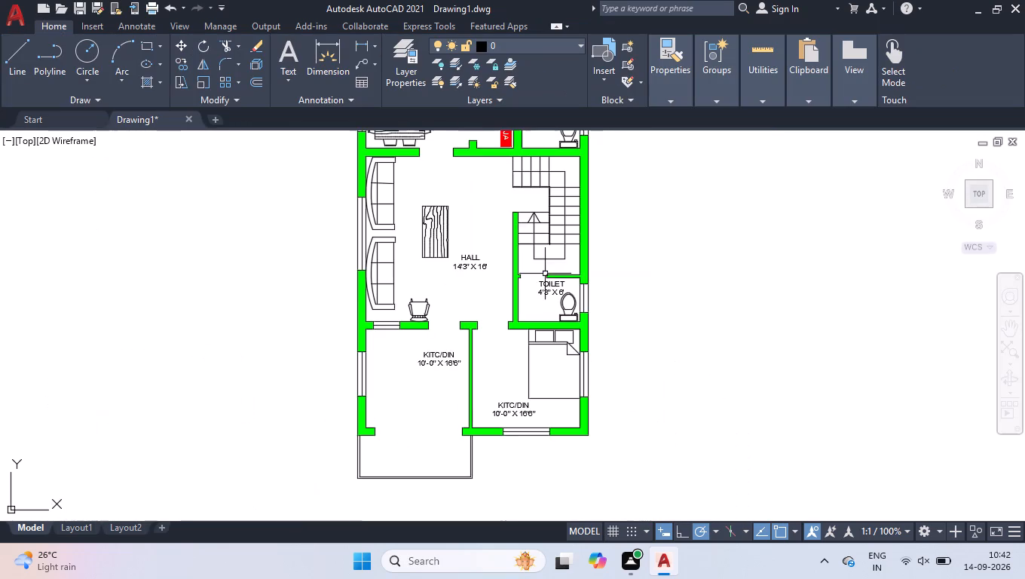
pyautogui.scroll(2, 464, 387)
pyautogui.scroll(2, 369, 277)
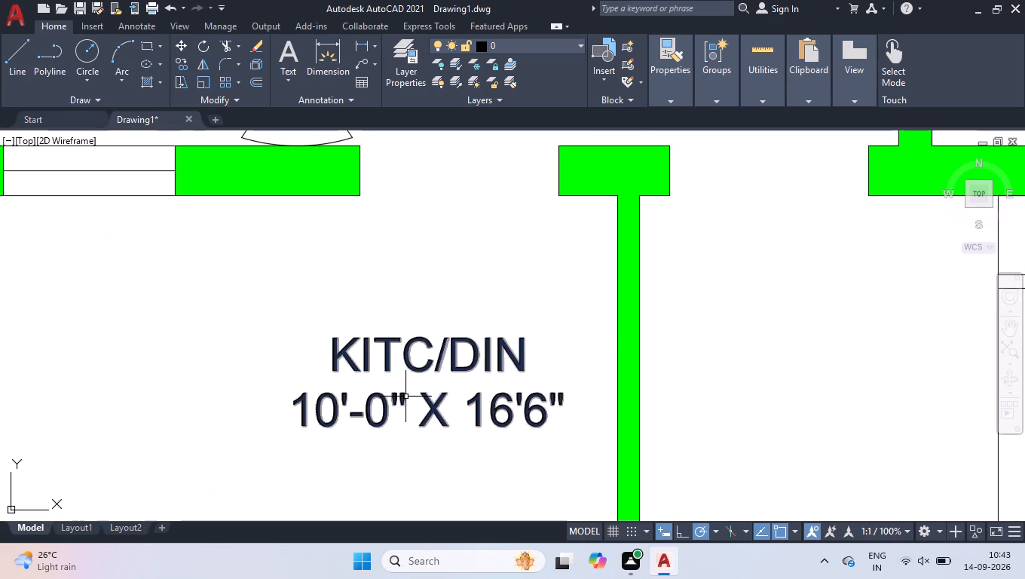
pyautogui.doubleClick(405, 397)
pyautogui.hotkey('ctrl', 'a')
pyautogui.write('PORCH')
pyautogui.press('Return')
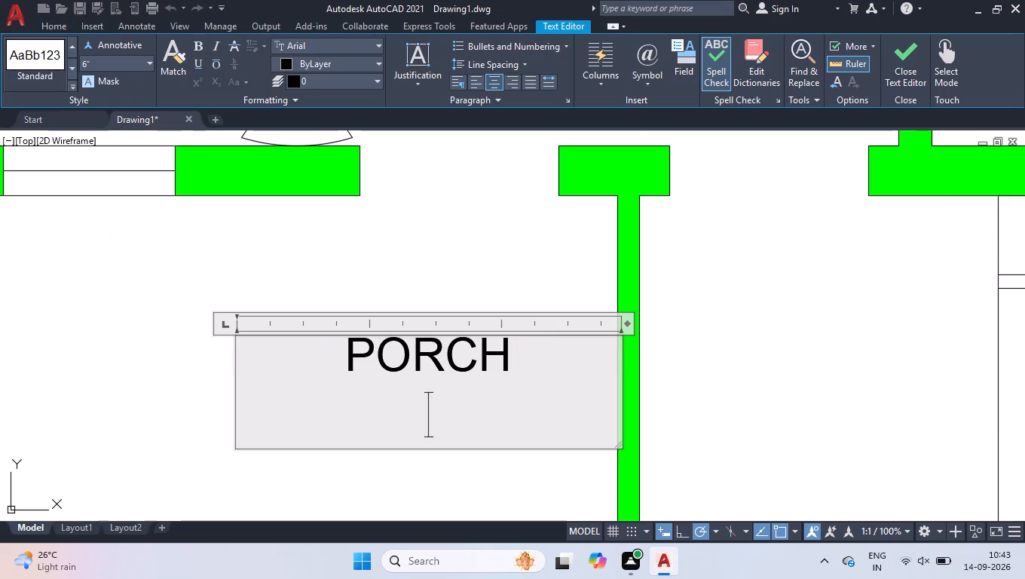
pyautogui.write("10' X 10'")
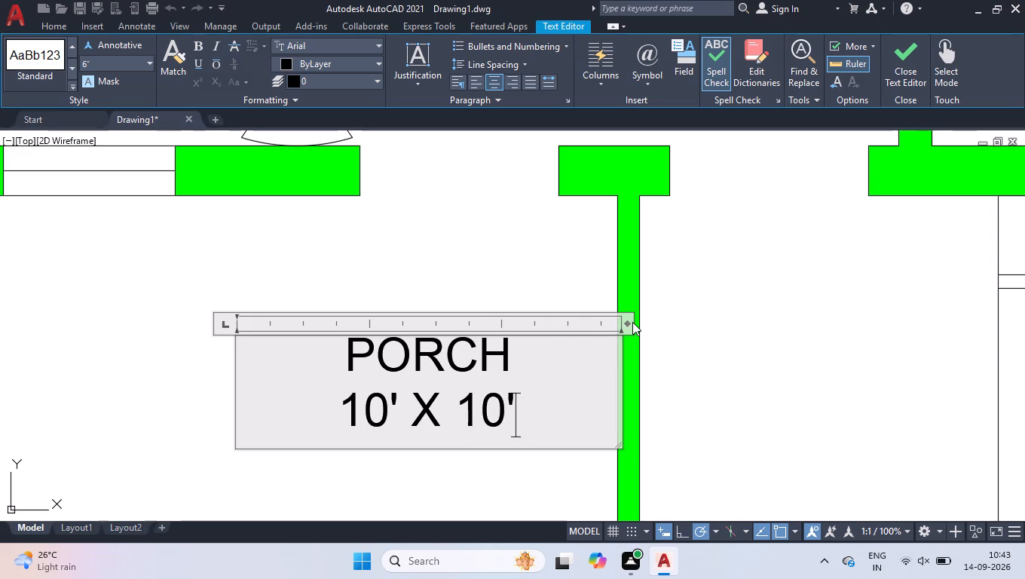
pyautogui.moveTo(628, 323); pyautogui.dragTo(484, 345)
pyautogui.click(499, 388)
# Change the KITC/DIN label in the front room with the bed to BEDROOM with 10'5" X 10' beneath.
pyautogui.scroll(-3, 437, 328)
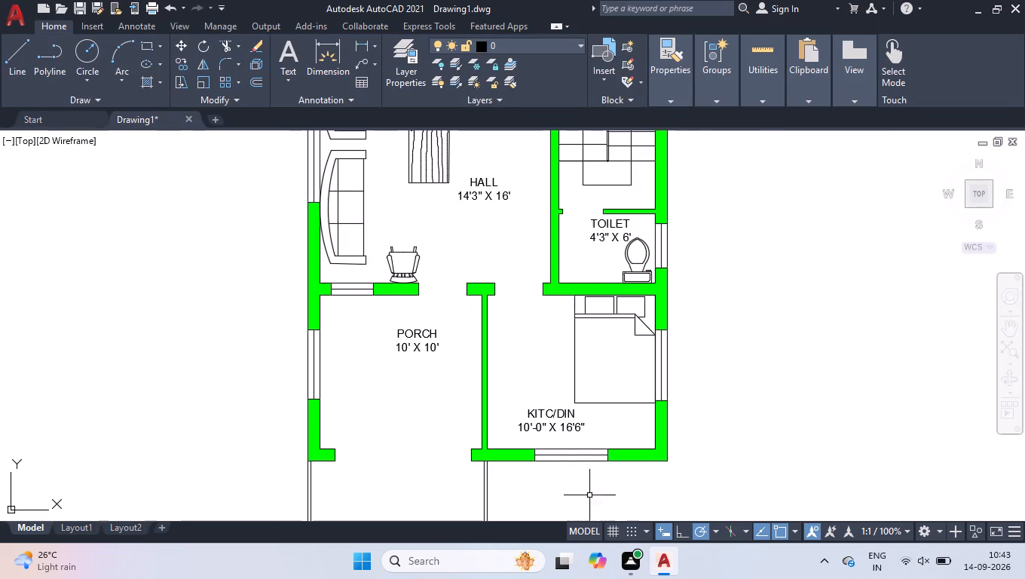
pyautogui.scroll(3, 564, 445)
pyautogui.scroll(3, 571, 384)
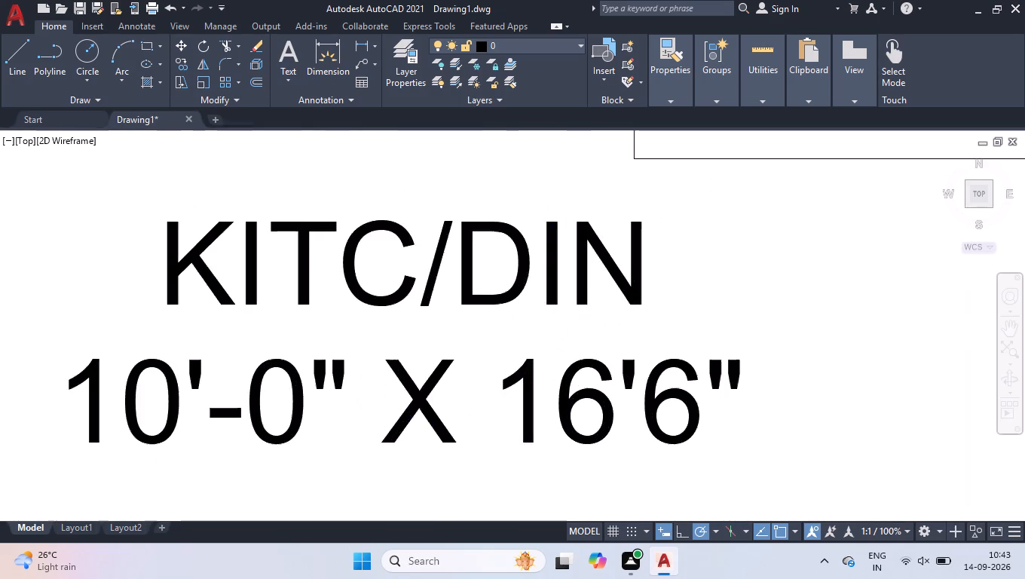
pyautogui.scroll(-1, 572, 377)
pyautogui.doubleClick(573, 370)
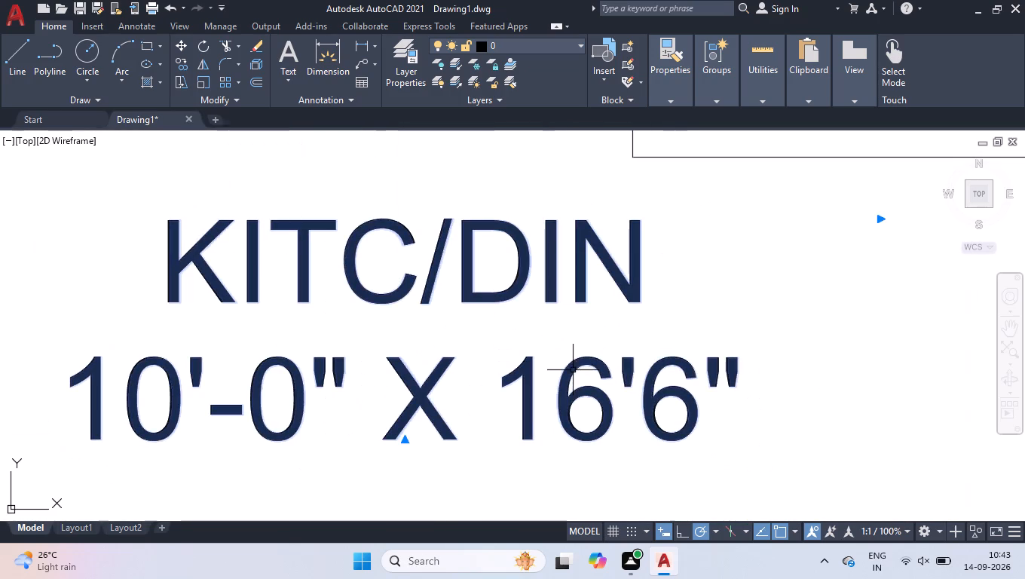
pyautogui.hotkey('ctrl', 'a')
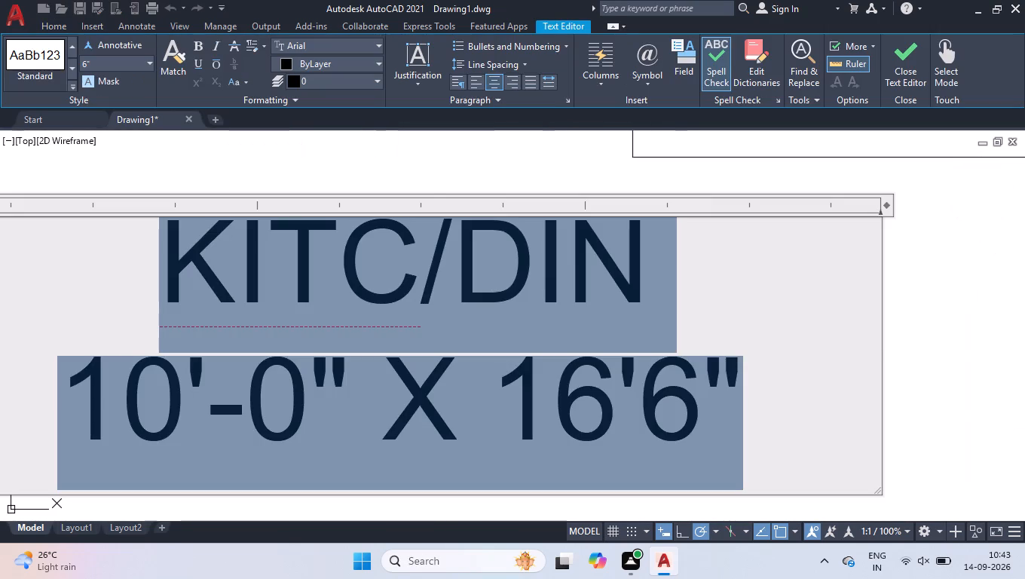
pyautogui.write('BEDROOM')
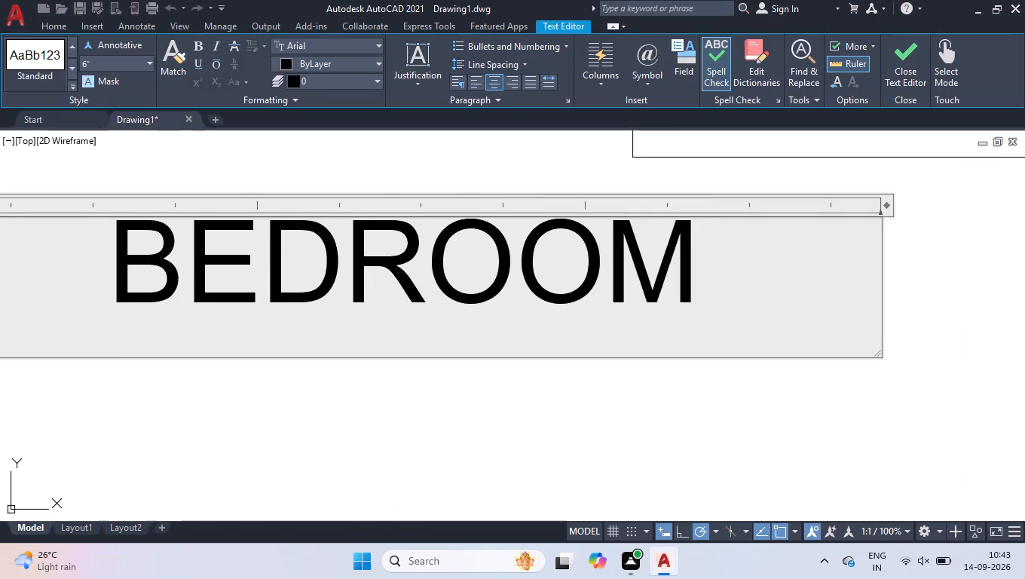
pyautogui.press('Return')
pyautogui.write('10\'5" X')
pyautogui.press('space')
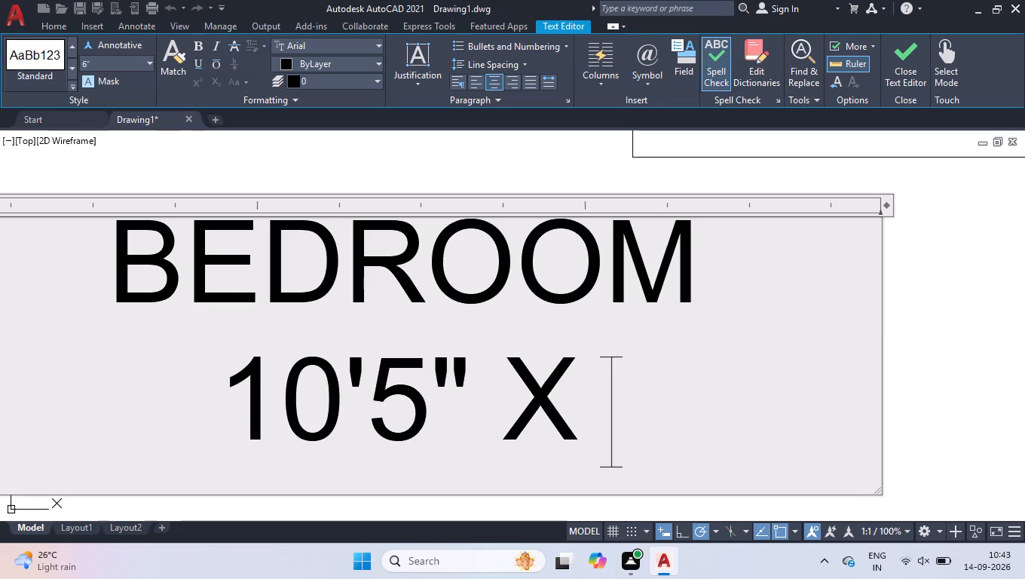
pyautogui.write("10'")
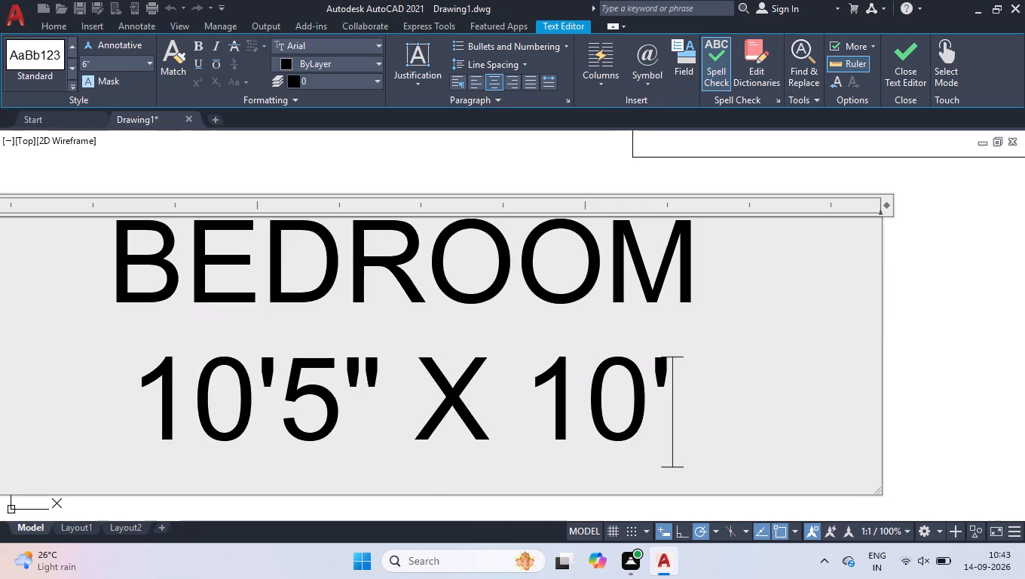
pyautogui.click(456, 155)
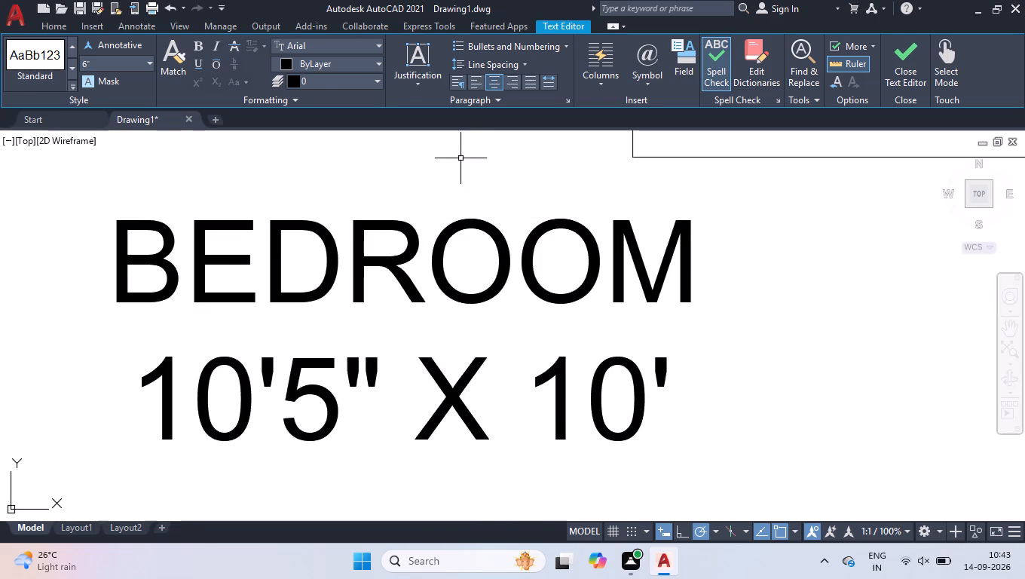
# Insert the recently used car block A$C4C7B54D1 in the porch below its label, at scale 1 and rotation 0.
pyautogui.click(987, 199)
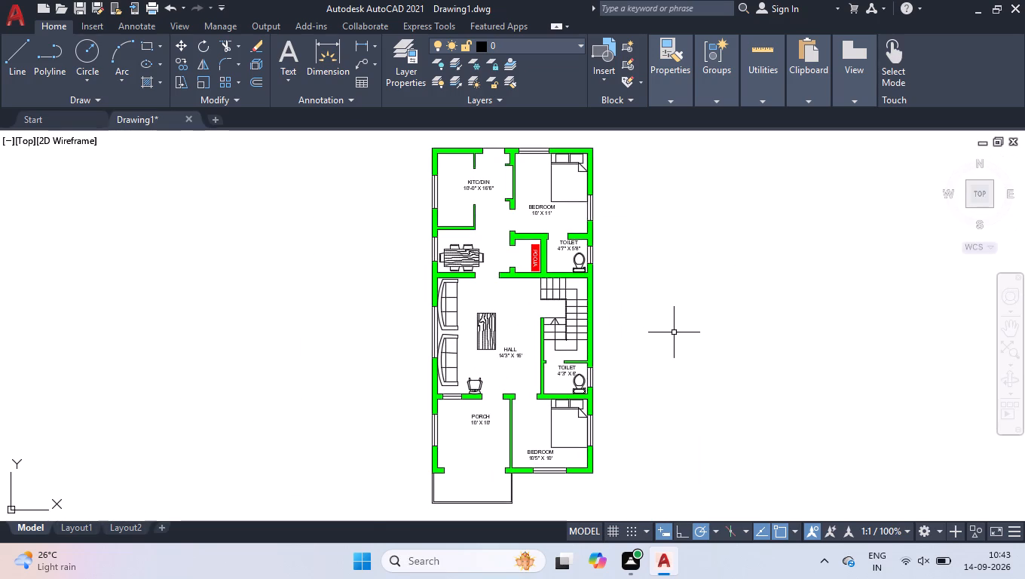
pyautogui.press('i')
pyautogui.press('Return')
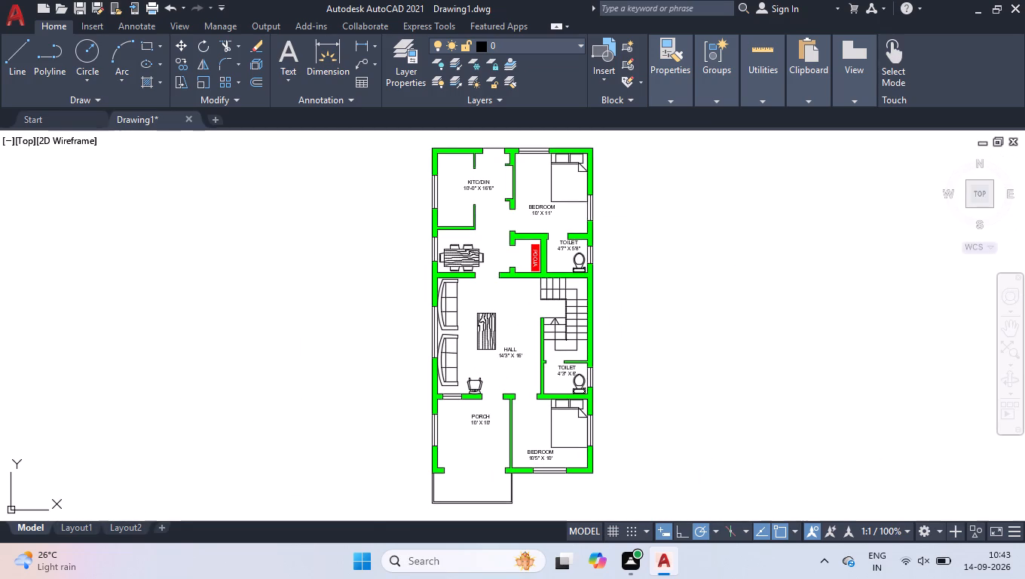
pyautogui.scroll(-2, 871, 198)
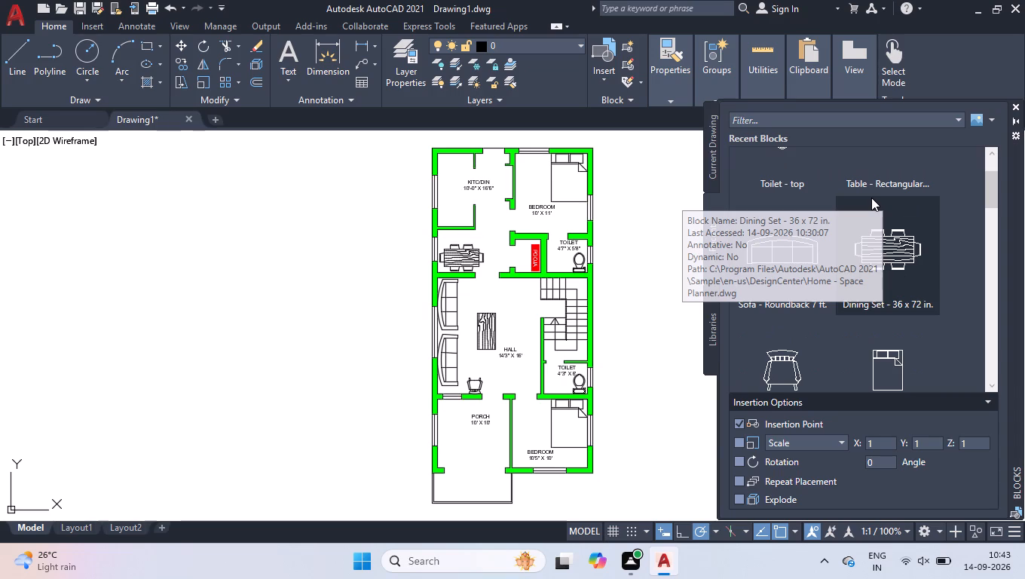
pyautogui.click(714, 355)
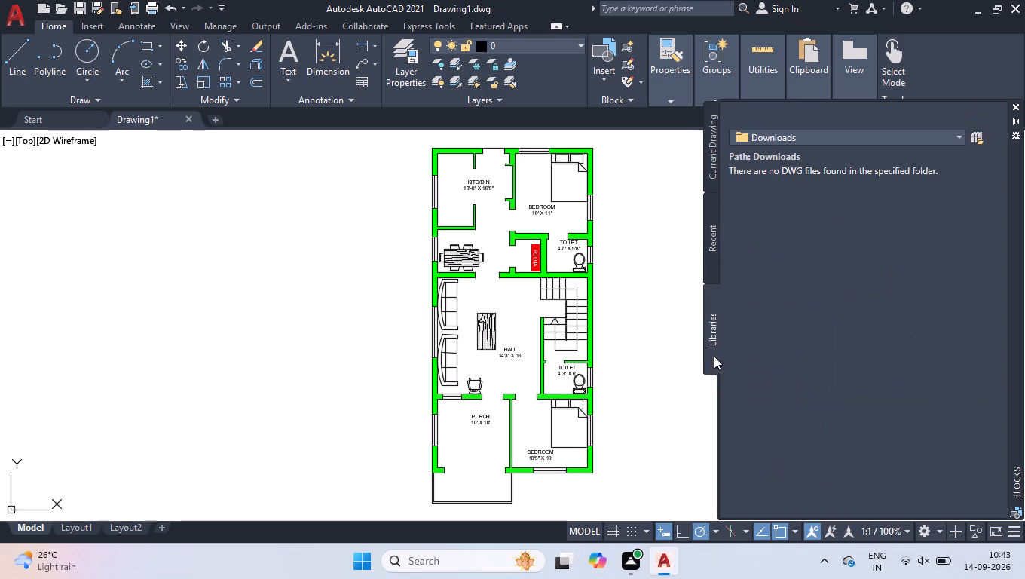
pyautogui.click(708, 244)
pyautogui.scroll(-6, 754, 227)
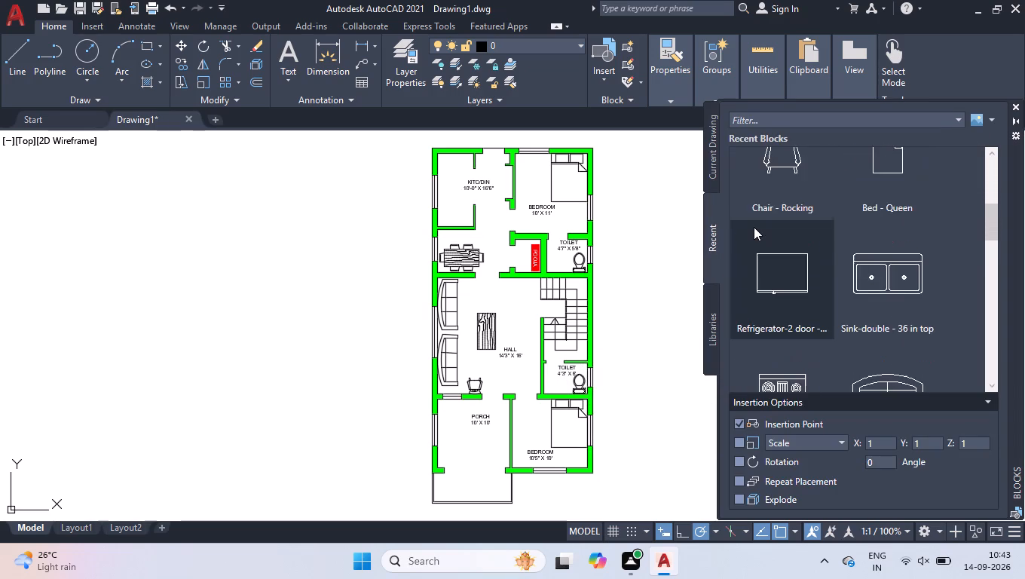
pyautogui.scroll(-6, 754, 227)
pyautogui.click(785, 304)
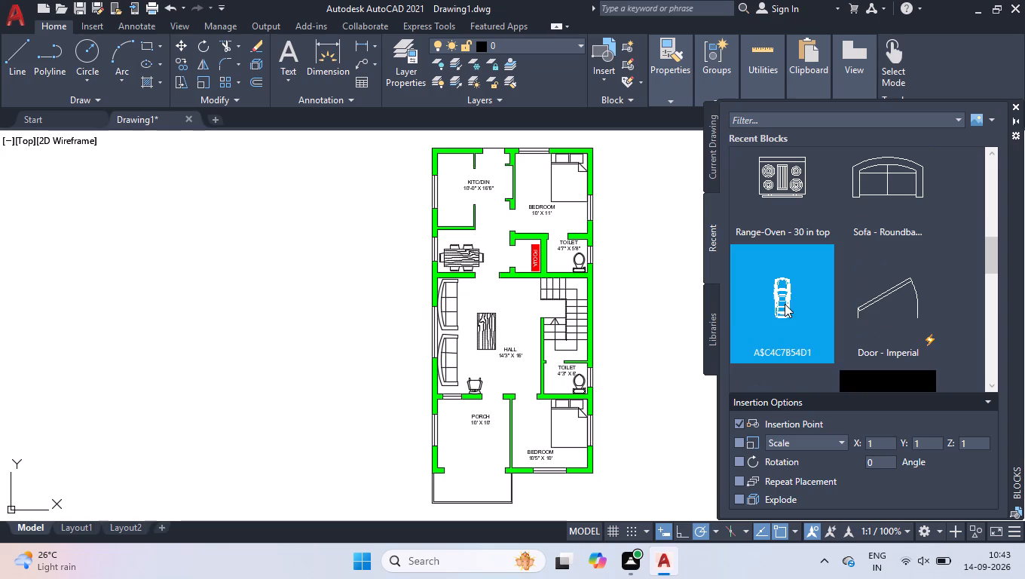
pyautogui.click(467, 450)
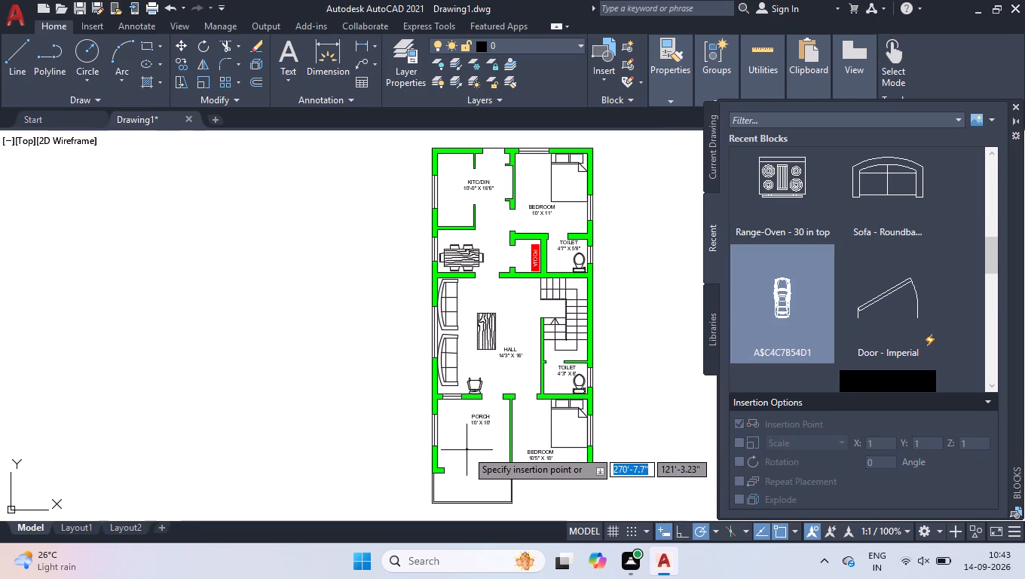
pyautogui.click(1018, 109)
pyautogui.scroll(3, 480, 510)
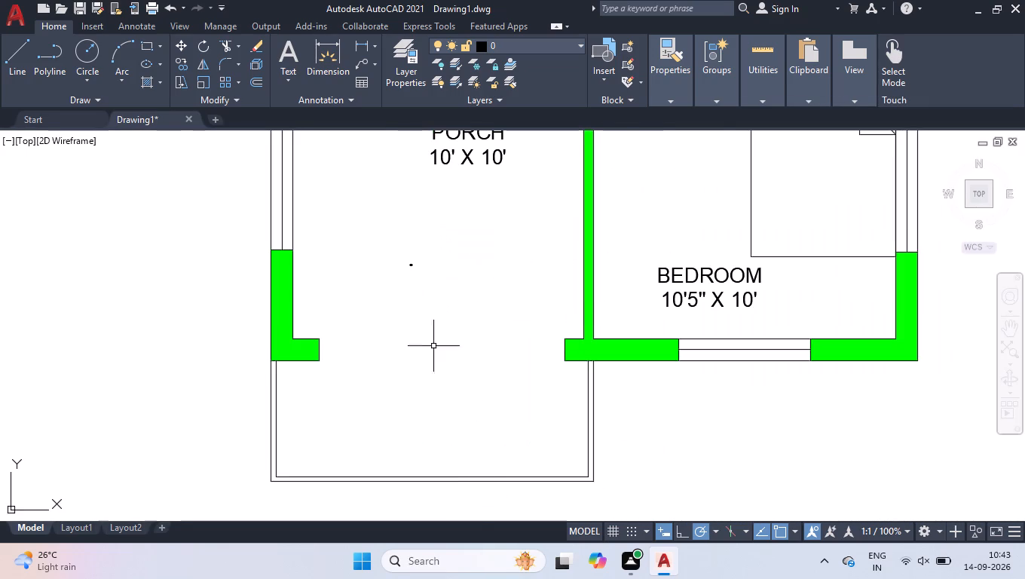
# Scale up the tiny car block in the porch about its insertion point until it is about as long as the porch.
pyautogui.scroll(-1, 434, 358)
pyautogui.click(429, 299)
pyautogui.click(413, 307)
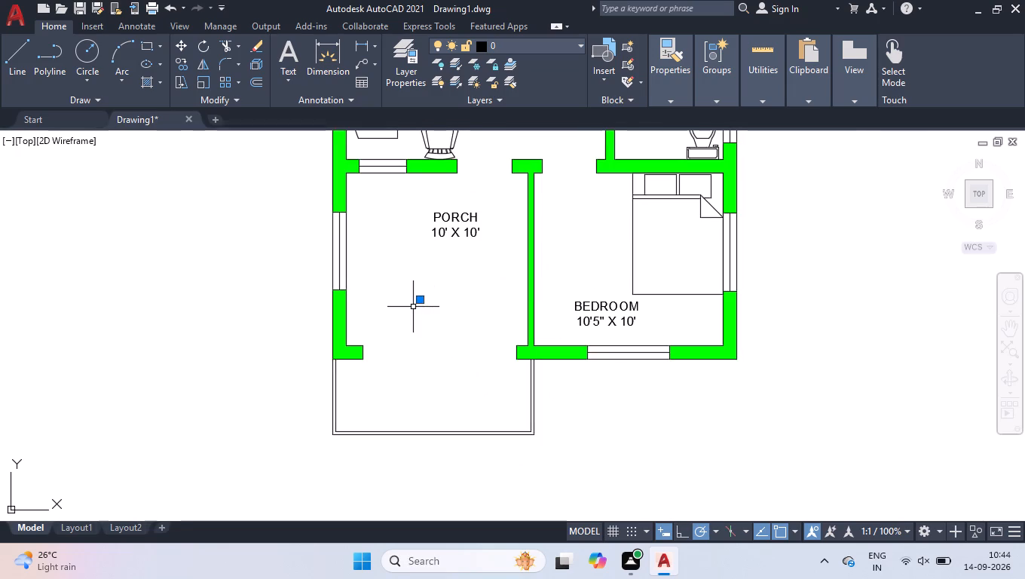
pyautogui.write('SCALE')
pyautogui.press('Return')
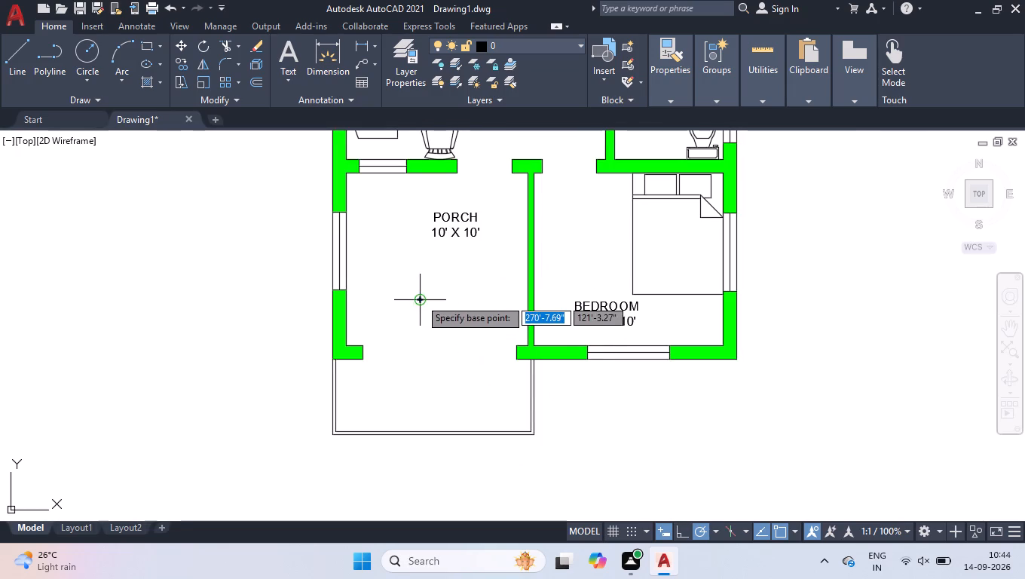
pyautogui.click(420, 298)
pyautogui.click(425, 388)
# Move the car slightly up and away from the porch's outer side wall, so its front reaches beside the PORCH label.
pyautogui.click(436, 354)
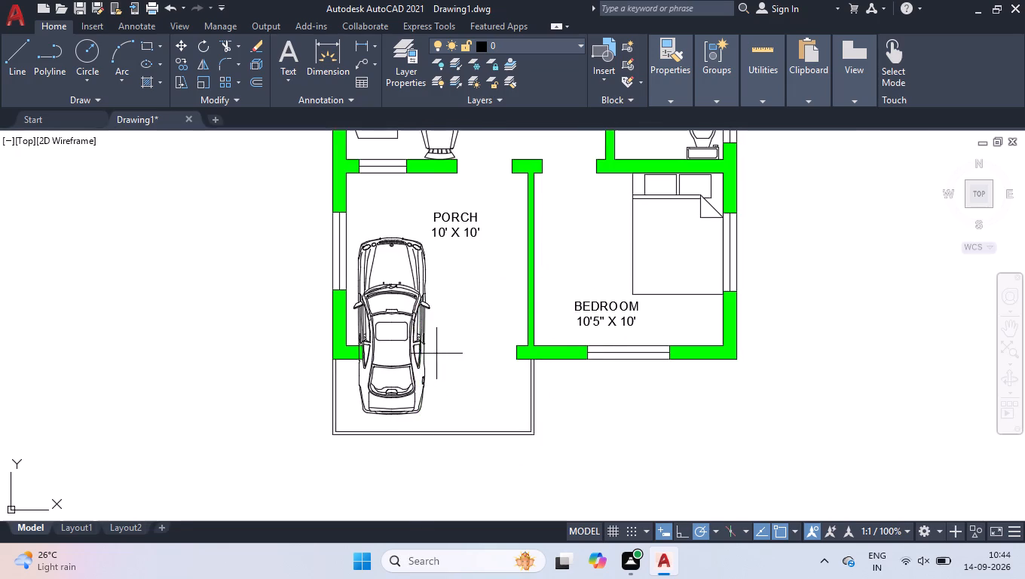
pyautogui.click(409, 367)
pyautogui.click(421, 338)
pyautogui.click(429, 303)
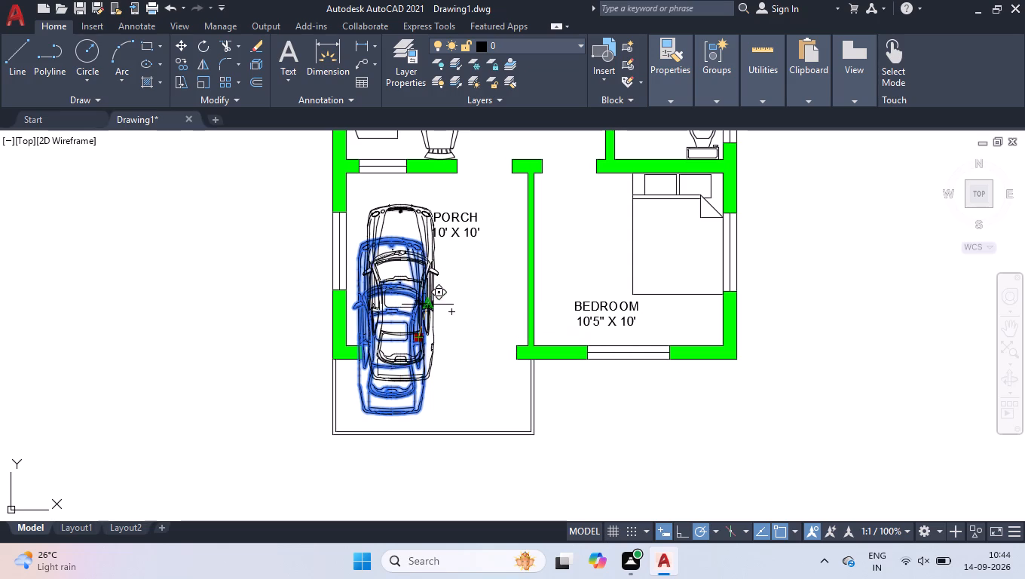
pyautogui.rightClick(452, 350)
pyautogui.click(489, 421)
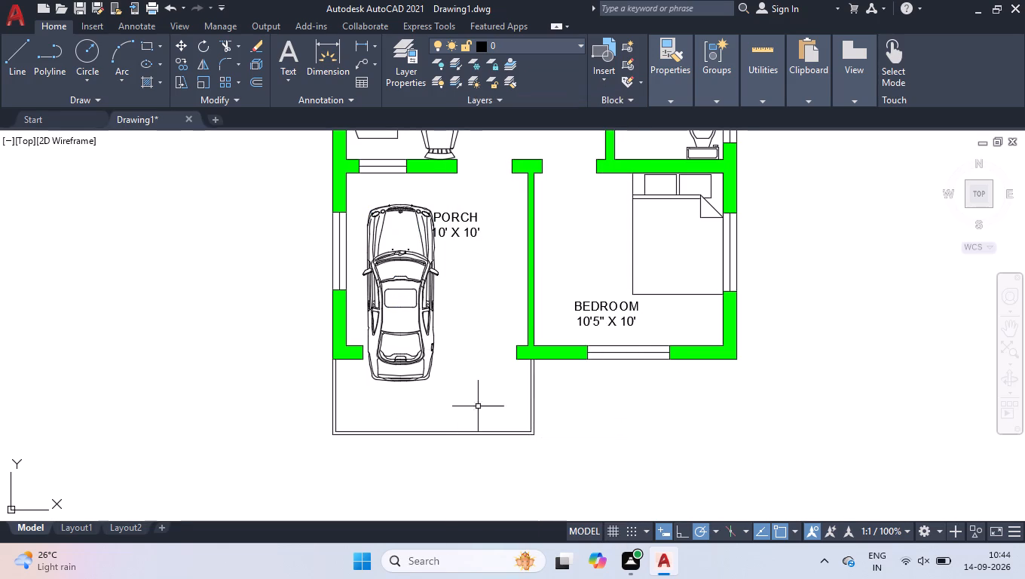
# Move the PORCH 10' X 10' label down into the free space between the car and the bedroom wall.
pyautogui.click(477, 234)
pyautogui.click(420, 209)
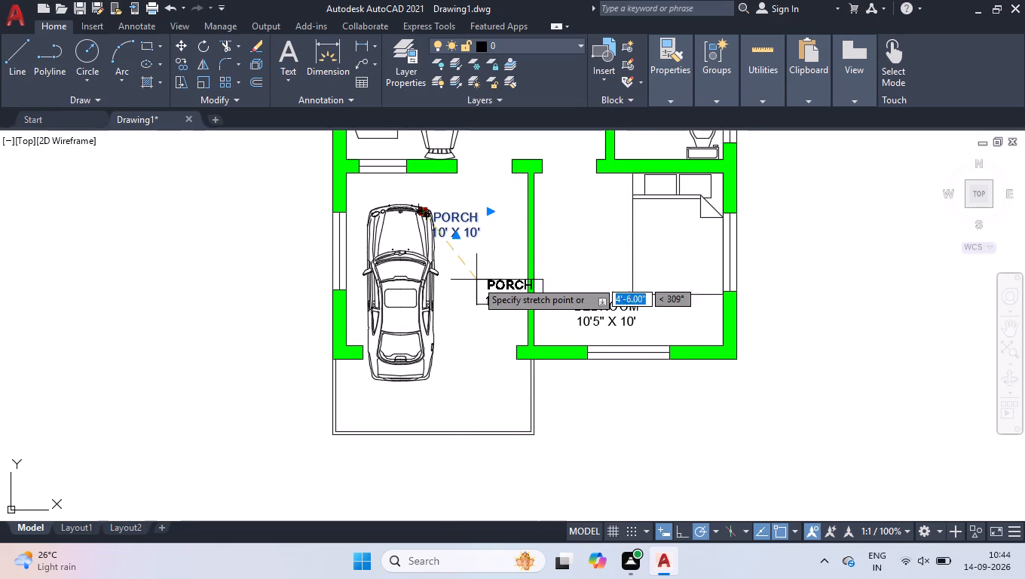
pyautogui.click(451, 284)
pyautogui.rightClick(468, 259)
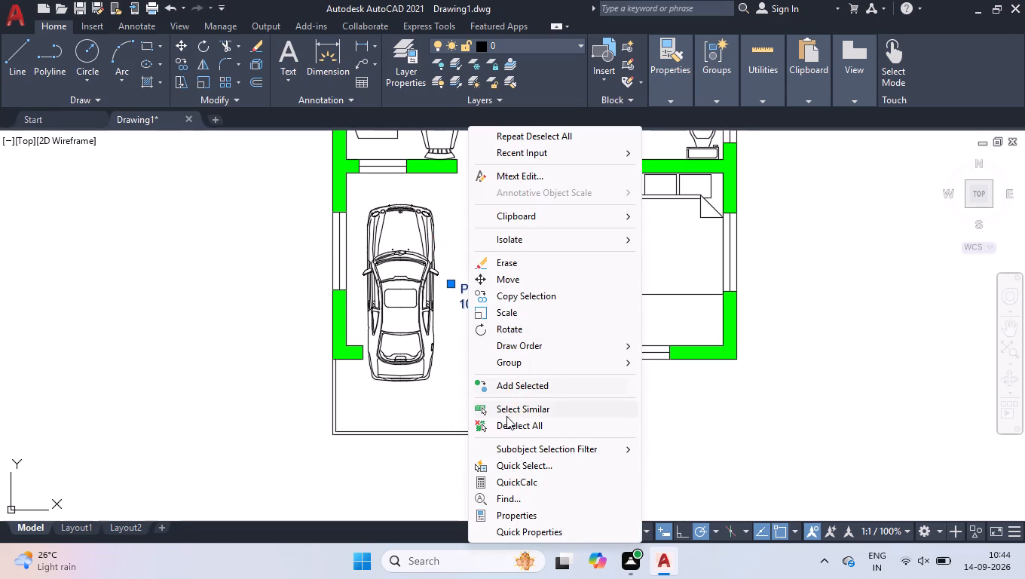
pyautogui.click(506, 428)
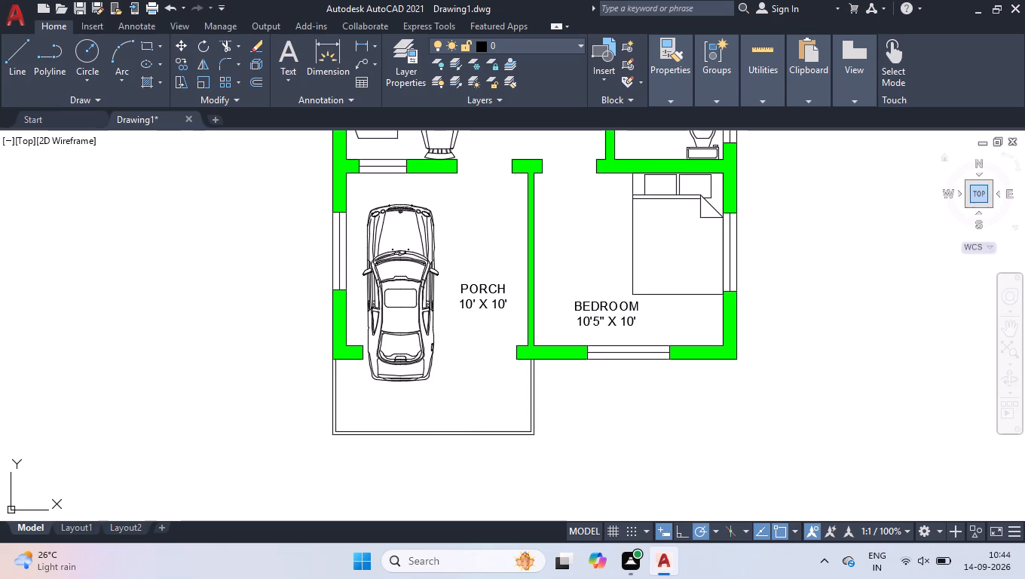
# Open the tool palettes with the architectural block samples, keeping the whole floor plan in view.
pyautogui.click(984, 194)
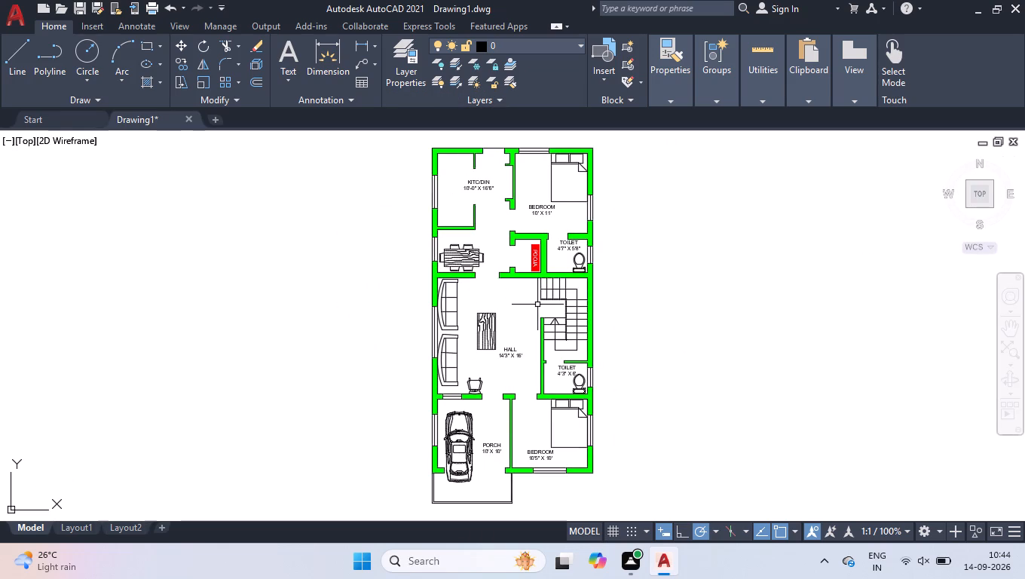
pyautogui.hotkey('ctrl', '3')
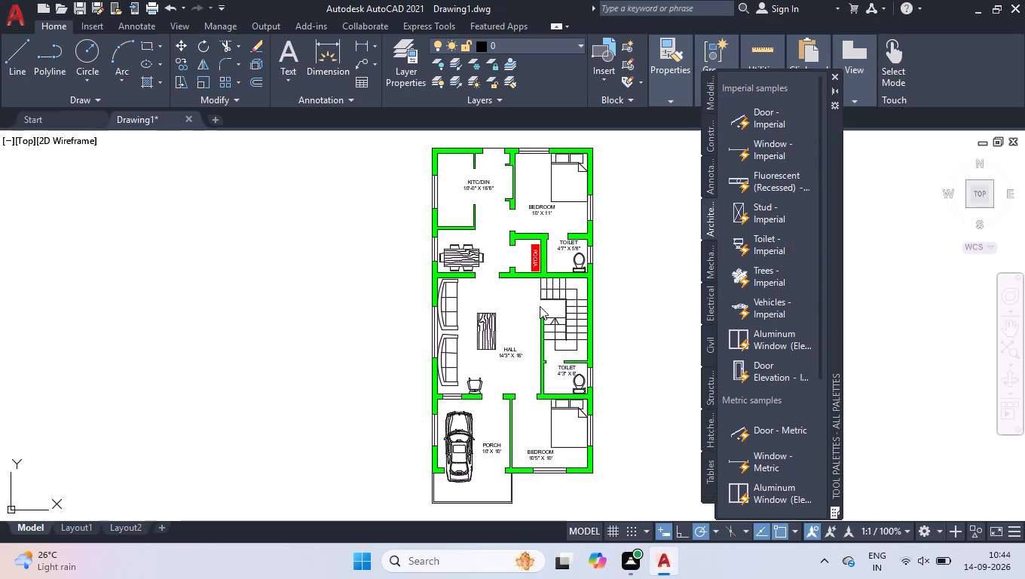
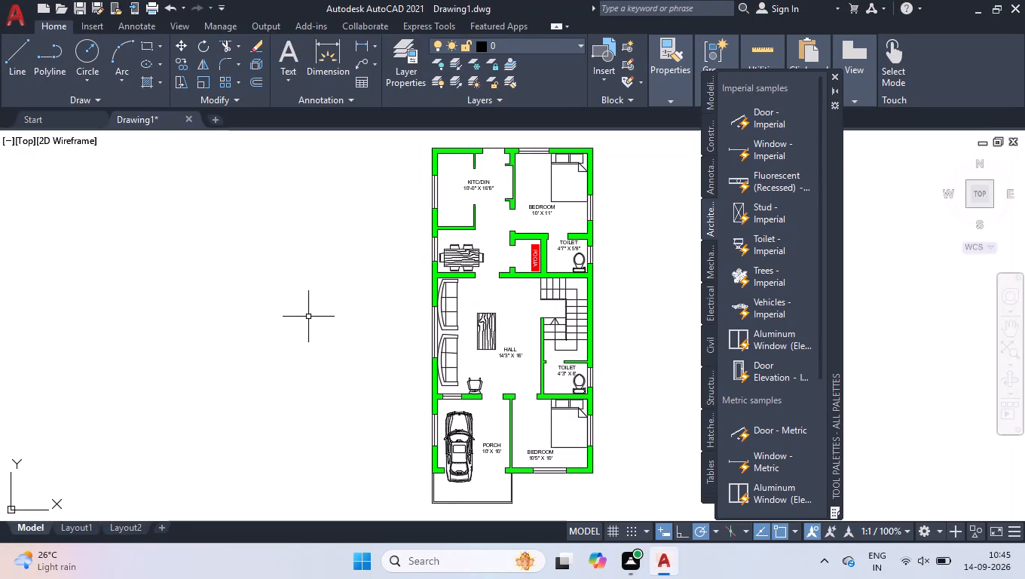
# Insert thirteen copies of the Door - Imperial block in the empty space beside the floor plan.
pyautogui.click(776, 114)
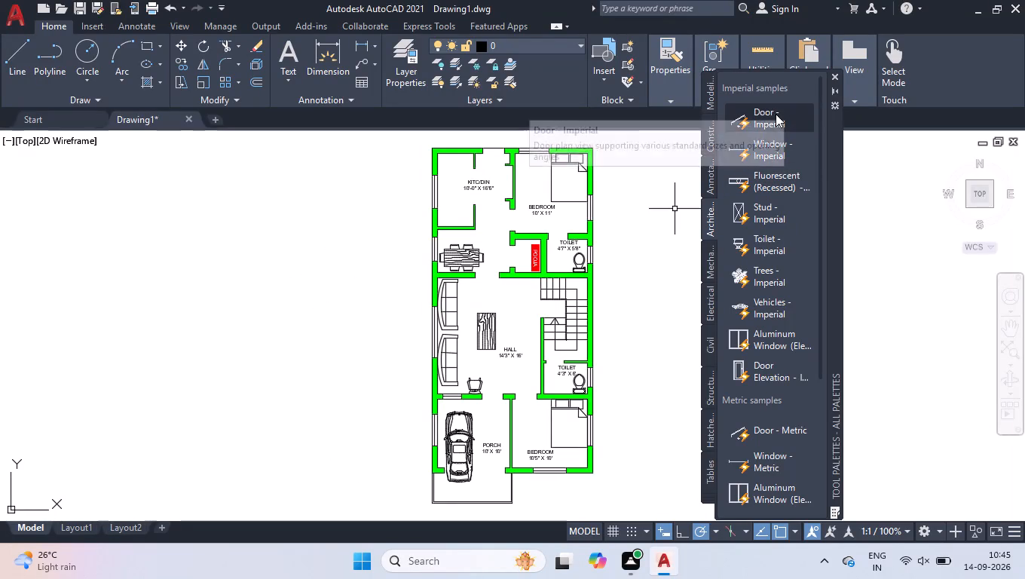
pyautogui.click(197, 306)
pyautogui.press('space')
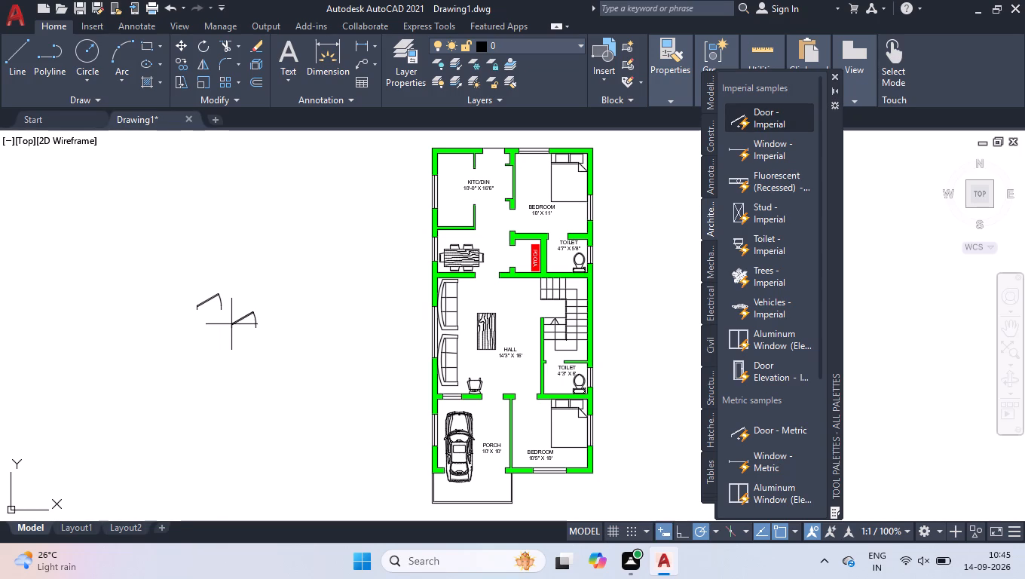
pyautogui.click(233, 326)
pyautogui.press('space')
pyautogui.click(234, 362)
pyautogui.press('space')
pyautogui.click(194, 345)
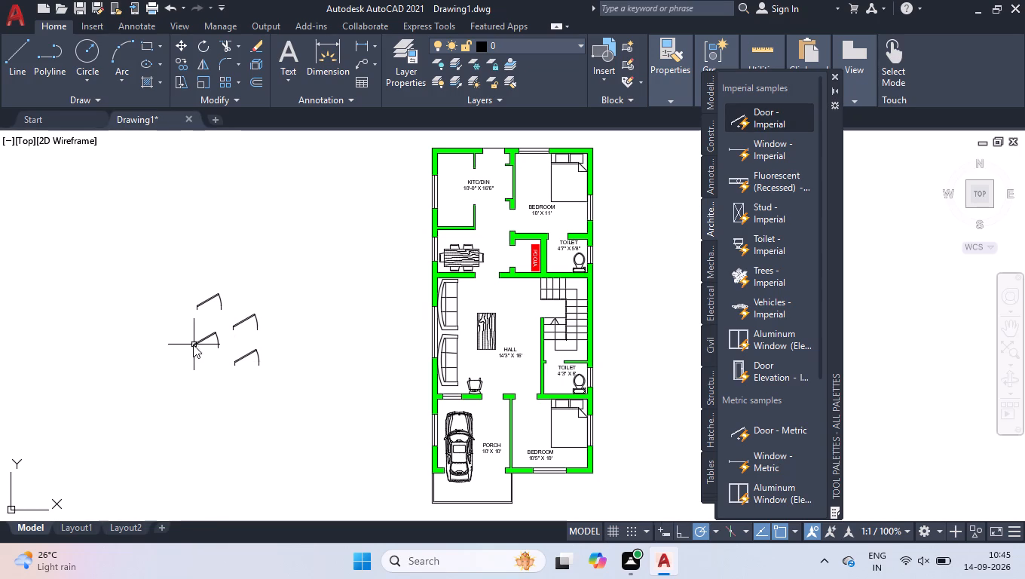
pyautogui.press('space')
pyautogui.click(188, 375)
pyautogui.press('space')
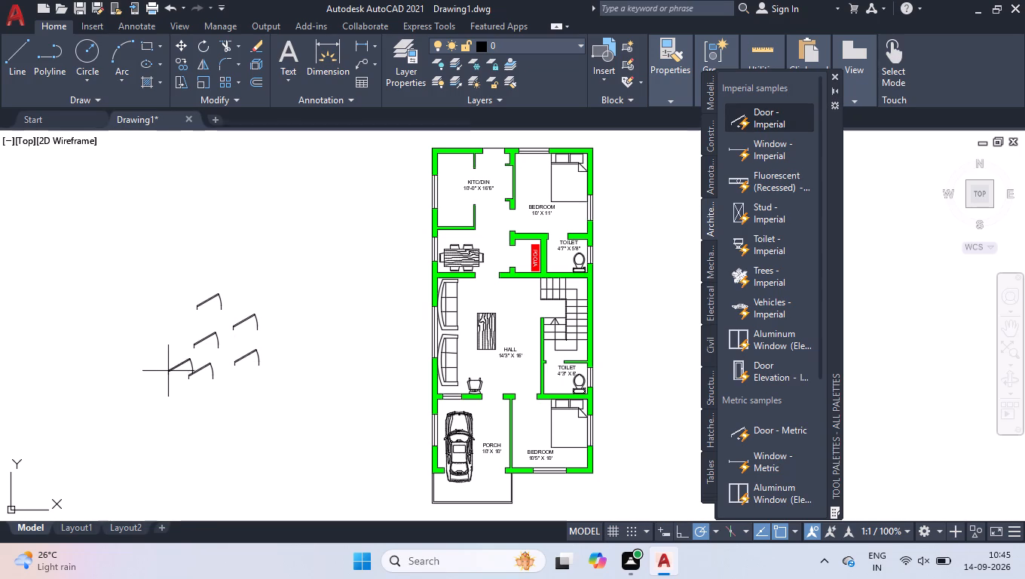
pyautogui.click(154, 372)
pyautogui.press('space')
pyautogui.click(153, 330)
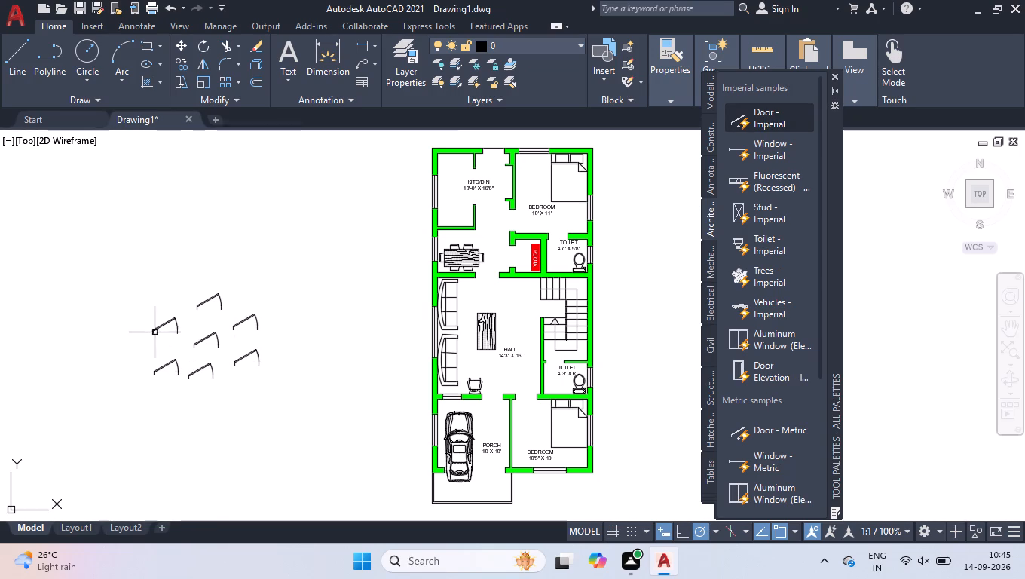
pyautogui.press('space')
pyautogui.click(239, 299)
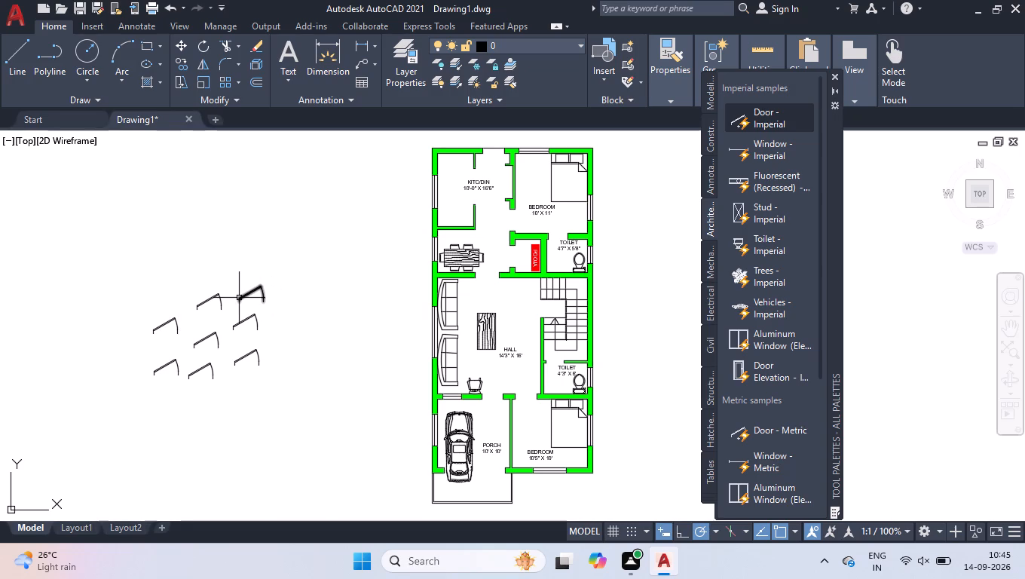
pyautogui.press('space')
pyautogui.click(283, 310)
pyautogui.press('space')
pyautogui.click(282, 350)
pyautogui.press('space')
pyautogui.click(262, 379)
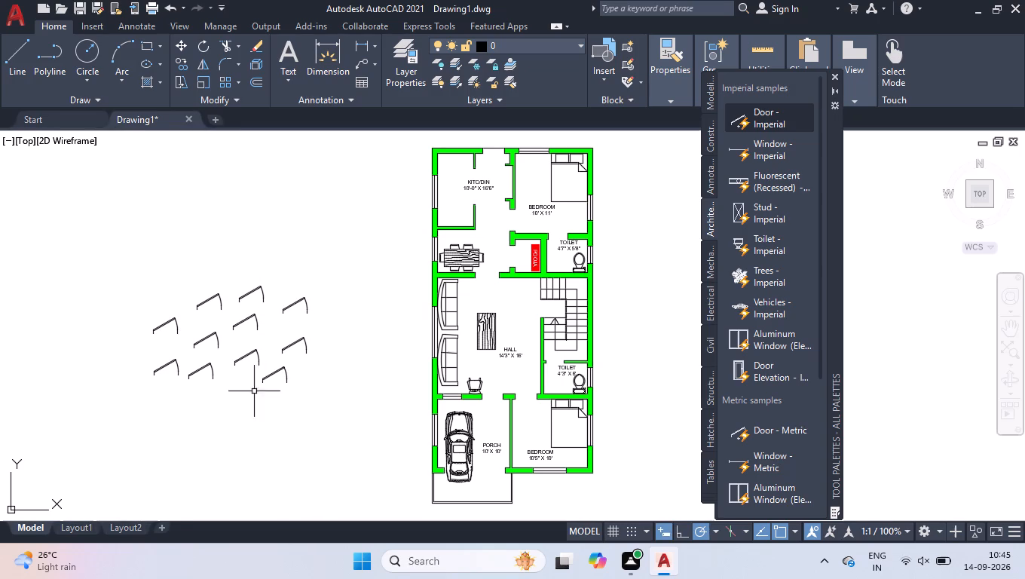
pyautogui.press('space')
pyautogui.click(227, 397)
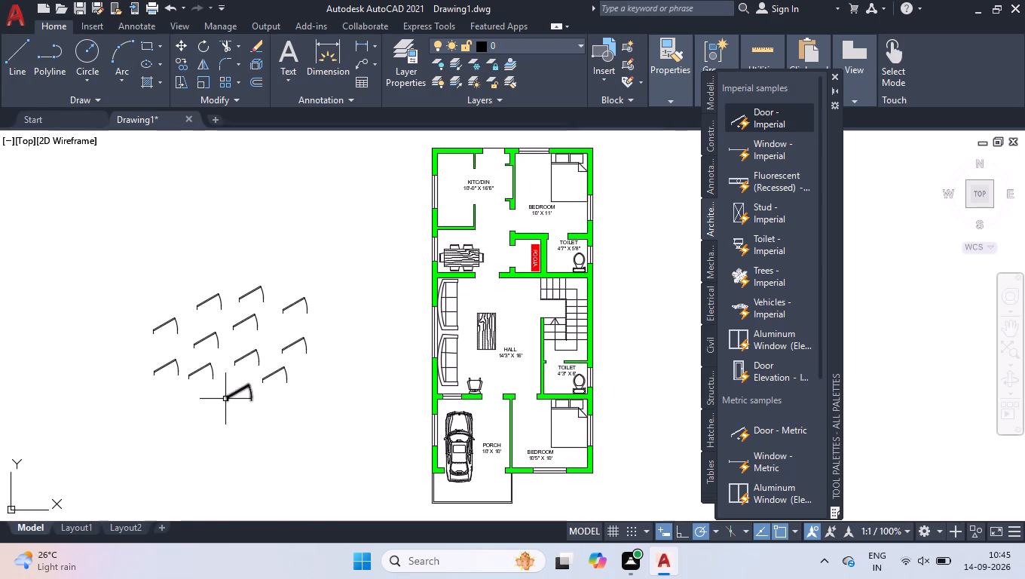
pyautogui.press('space')
pyautogui.click(180, 409)
# Set the opening angle of all thirteen door blocks to Open 90º, deselect them and close the tool palettes.
pyautogui.click(367, 217)
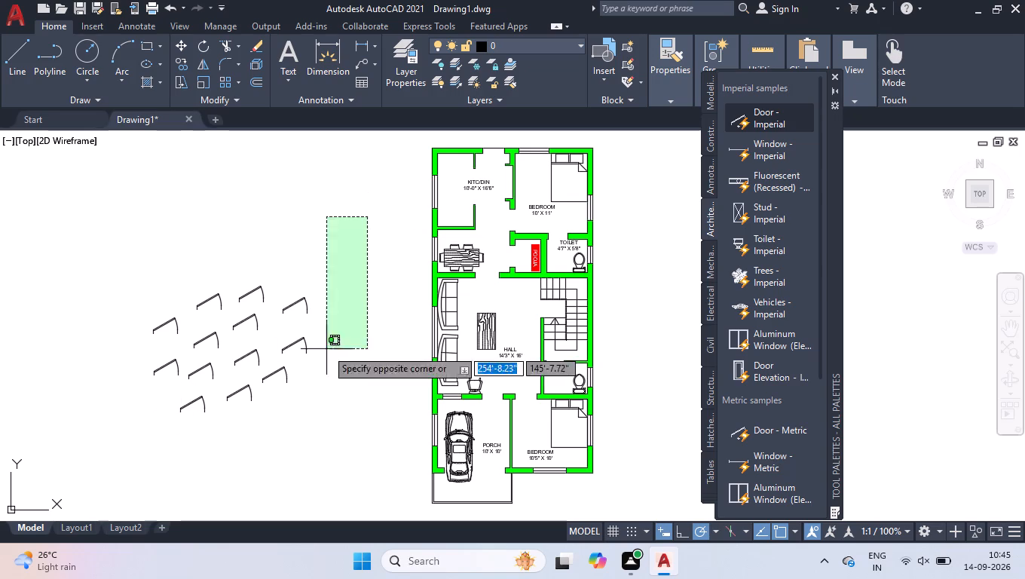
pyautogui.click(118, 462)
pyautogui.hotkey('ctrl', '1')
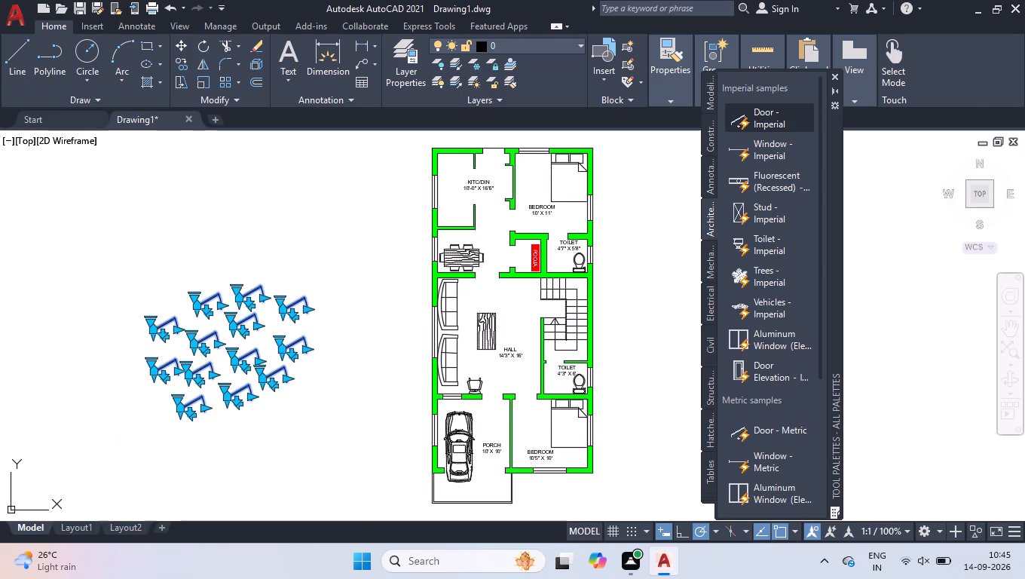
pyautogui.scroll(-13, 794, 254)
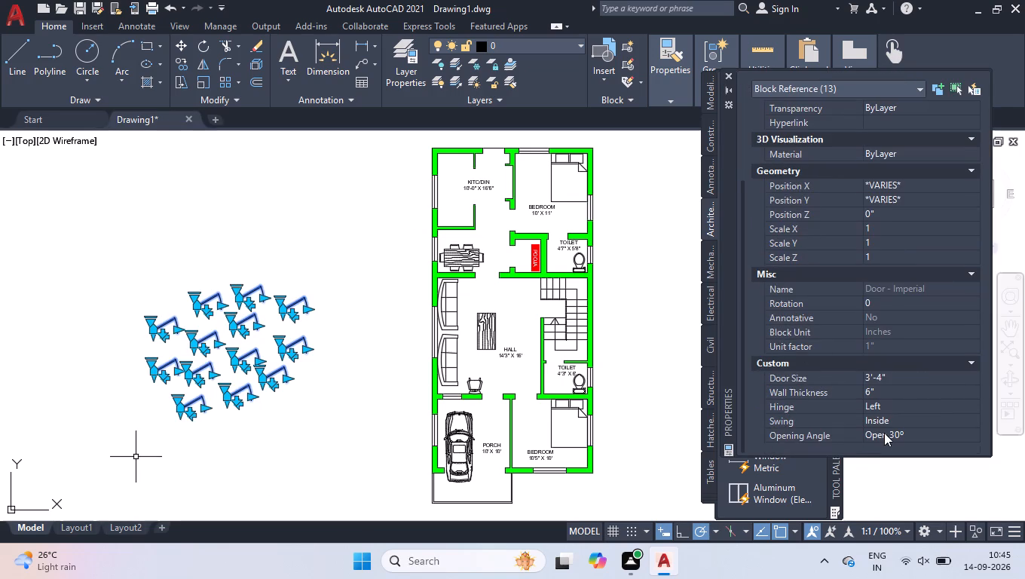
pyautogui.doubleClick(884, 433)
pyautogui.click(882, 492)
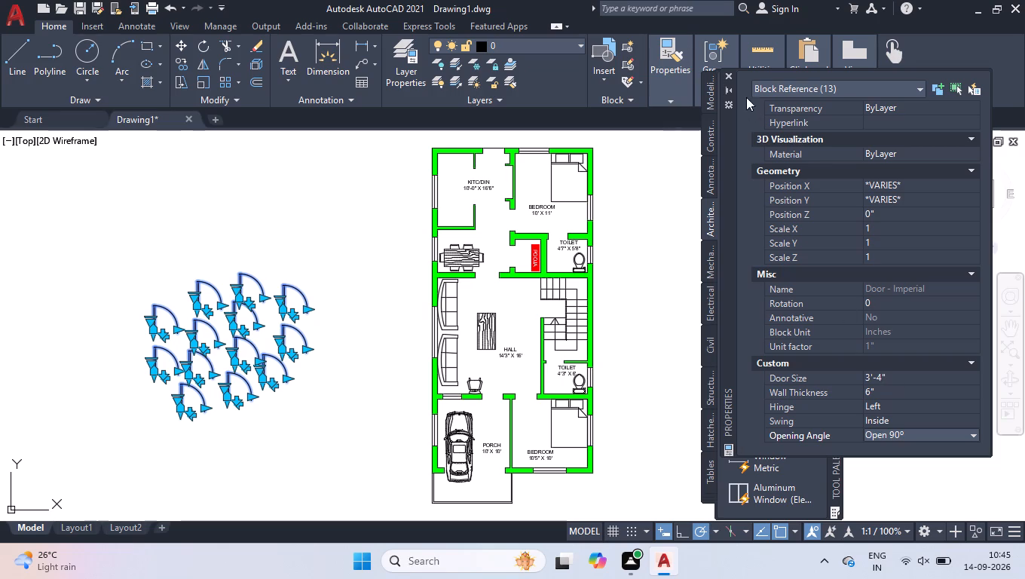
pyautogui.click(729, 74)
pyautogui.rightClick(367, 234)
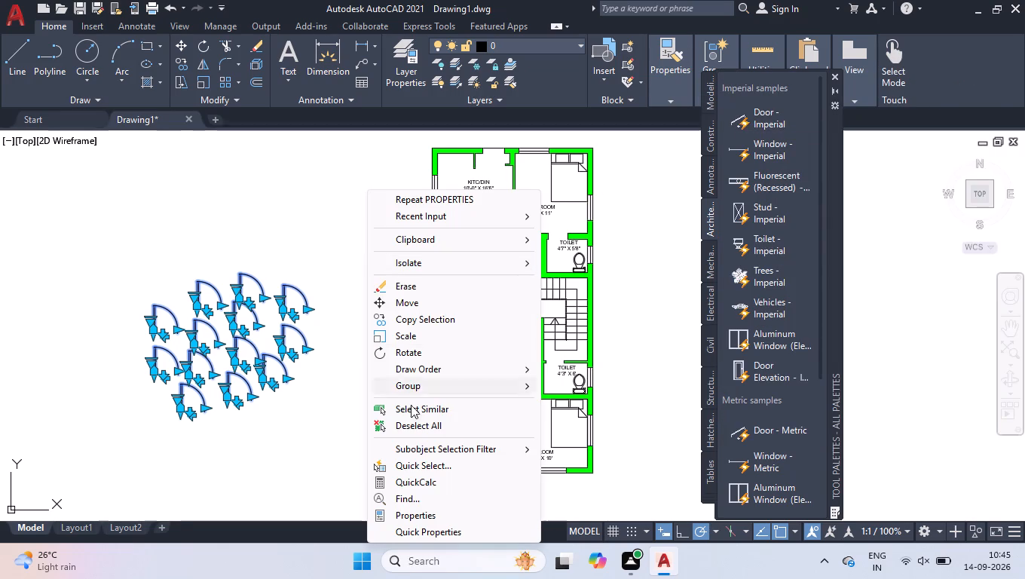
pyautogui.click(412, 425)
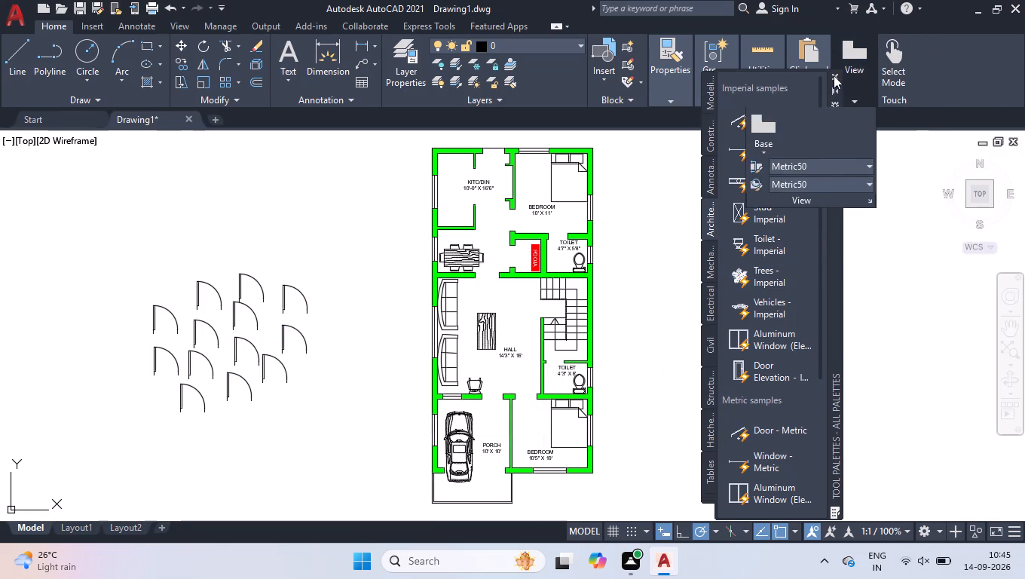
pyautogui.click(834, 75)
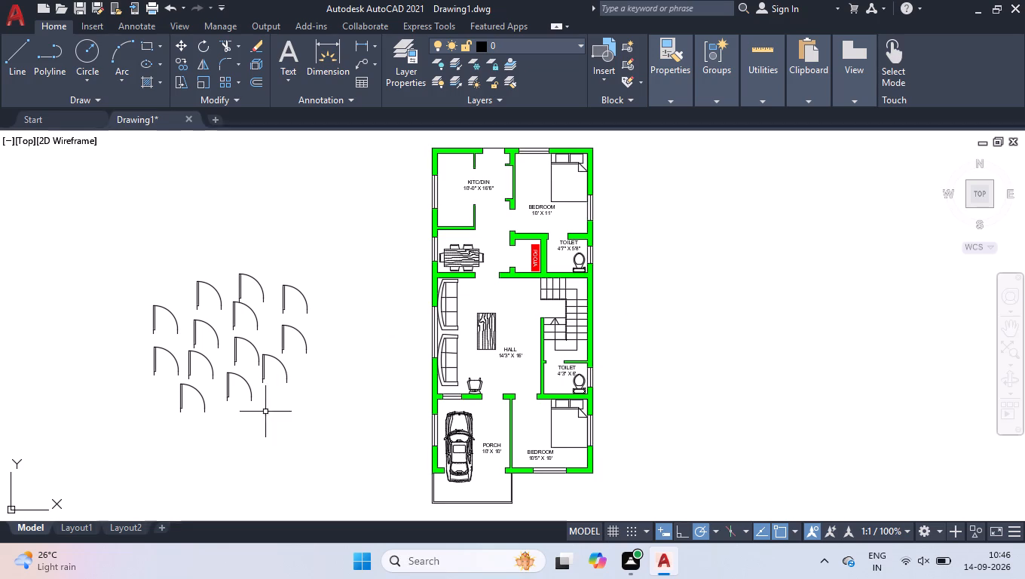
# Set the opening angle to Open 30º for the two rightmost and two lowest doors of the group, and clear the selection.
pyautogui.moveTo(349, 280); pyautogui.dragTo(347, 293)
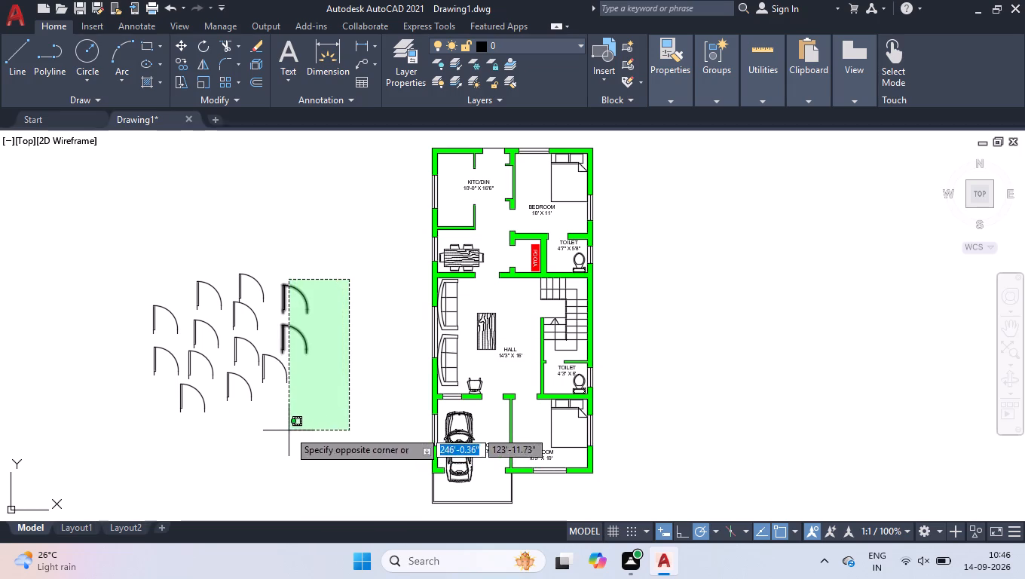
pyautogui.click(288, 430)
pyautogui.click(312, 388)
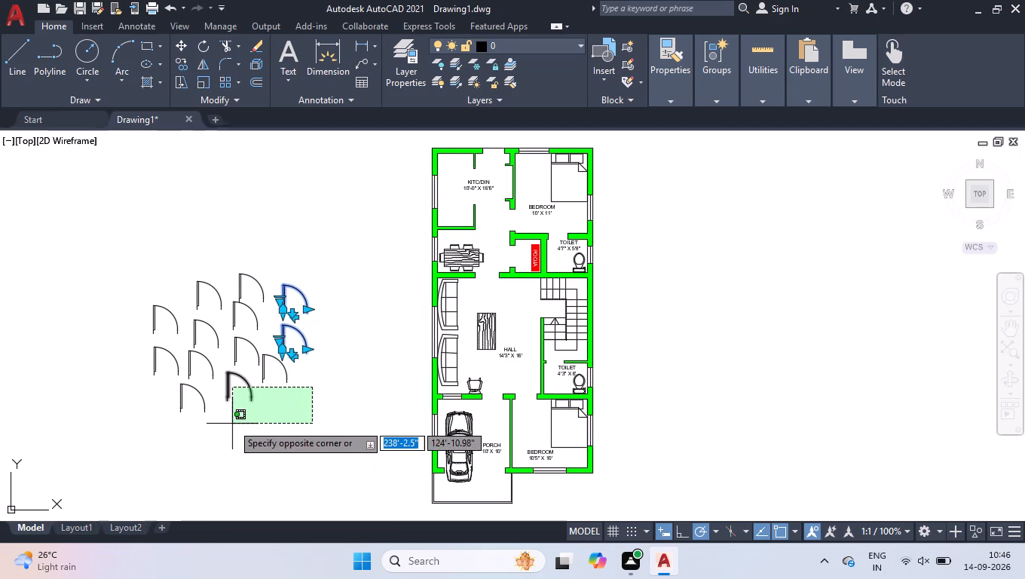
pyautogui.click(197, 430)
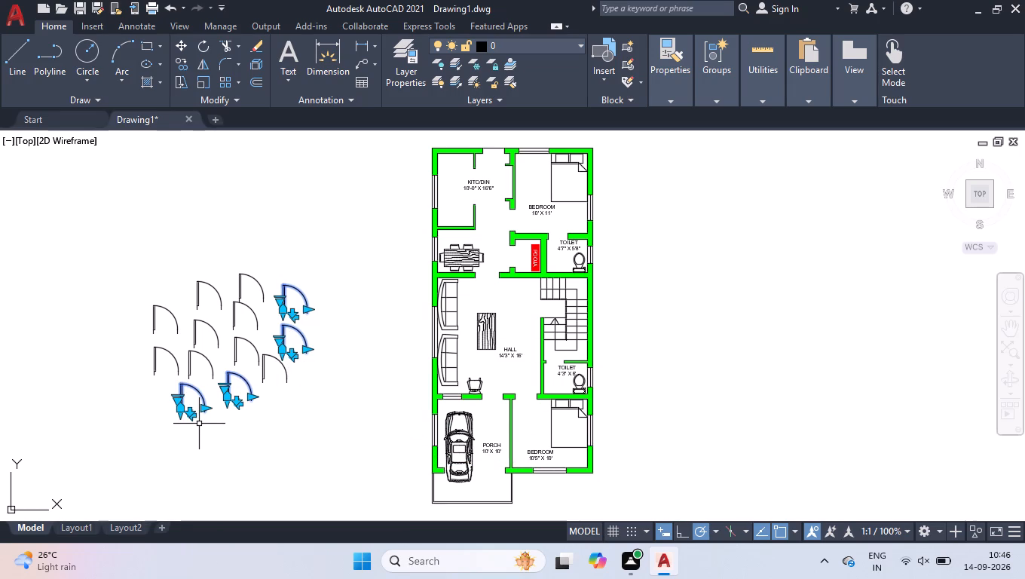
pyautogui.hotkey('ctrl', '1')
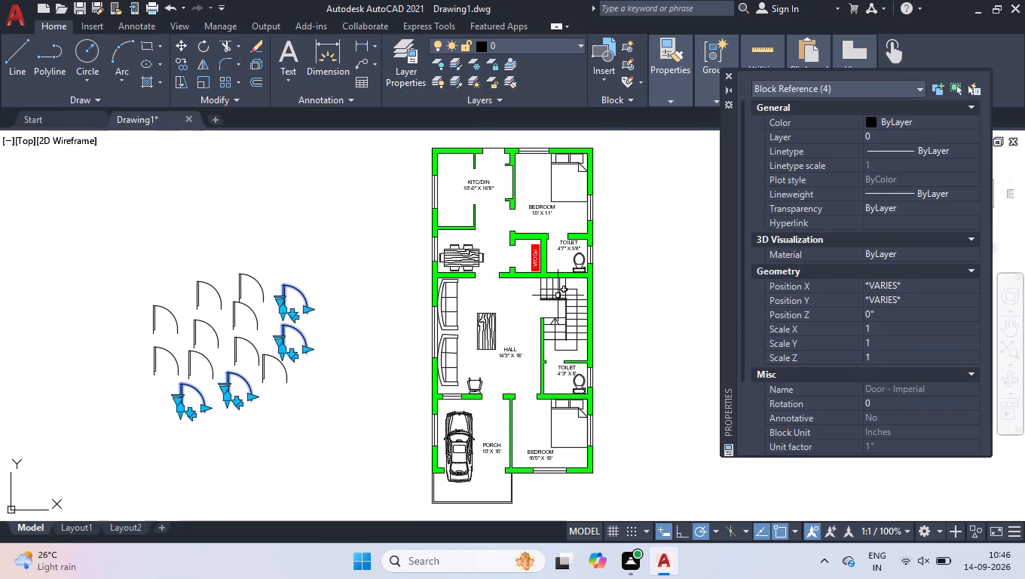
pyautogui.scroll(-7, 561, 296)
pyautogui.scroll(1, 764, 277)
pyautogui.scroll(-4, 771, 294)
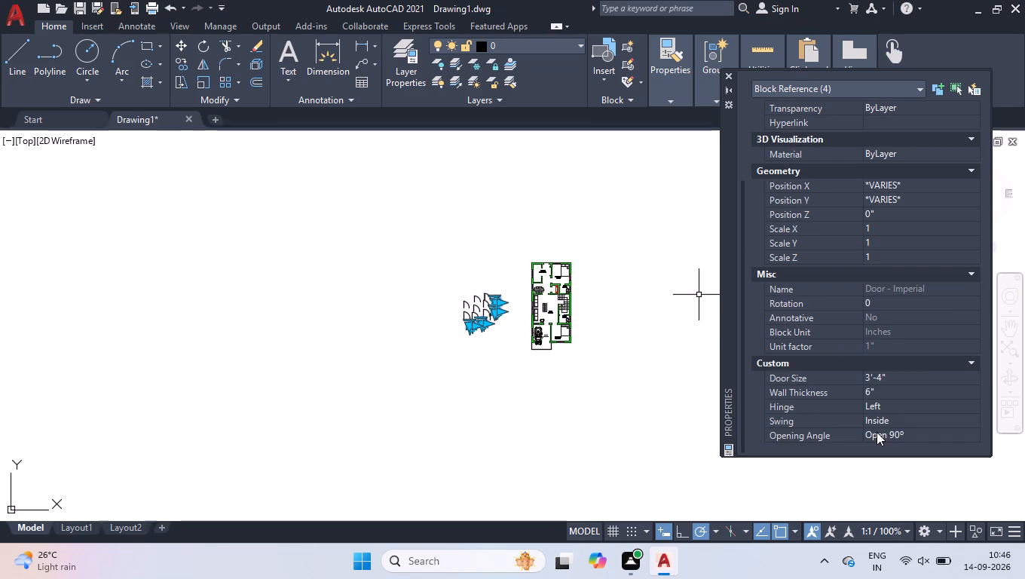
pyautogui.doubleClick(877, 432)
pyautogui.click(872, 451)
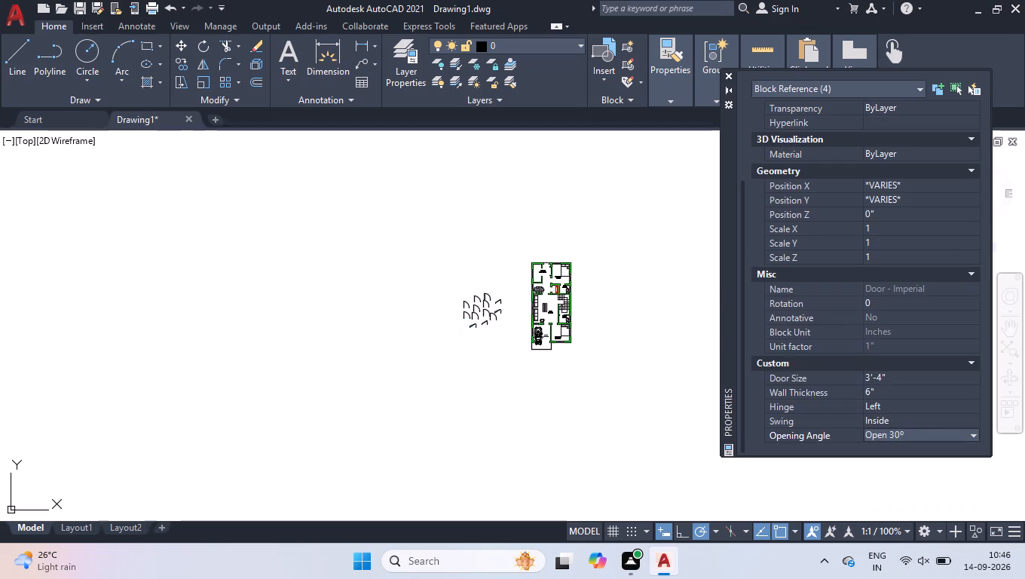
pyautogui.click(729, 71)
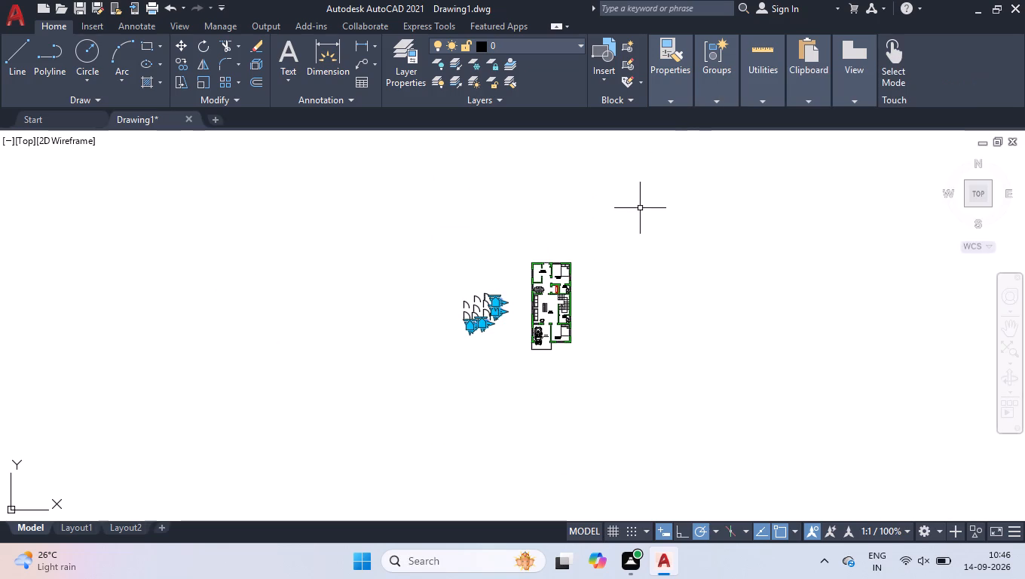
pyautogui.keyDown('shift'); pyautogui.moveTo(676, 206); pyautogui.dragTo(672, 223); pyautogui.keyUp('shift')
pyautogui.keyDown('shift'); pyautogui.click(144, 522); pyautogui.keyUp('shift')
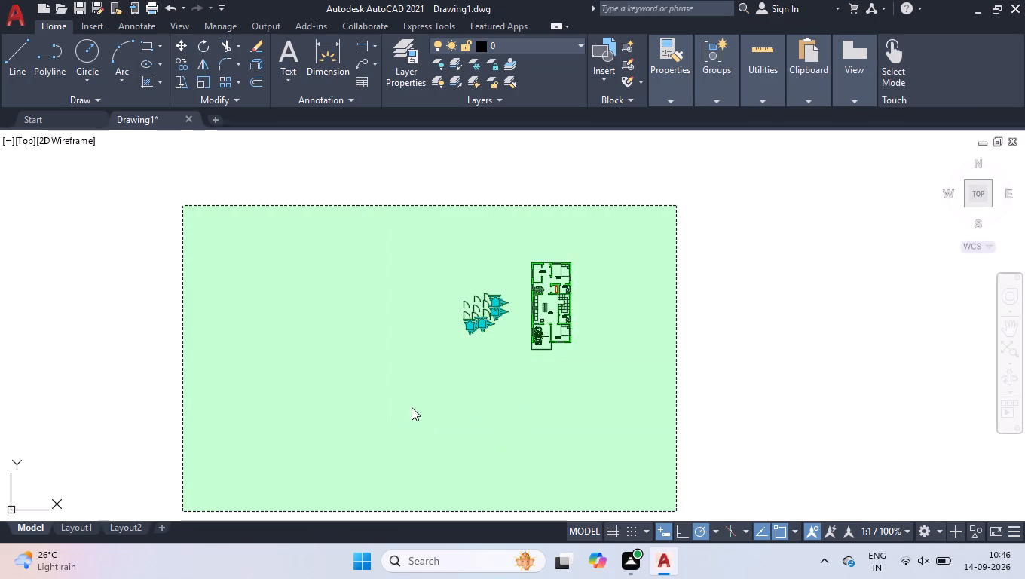
pyautogui.click(412, 406)
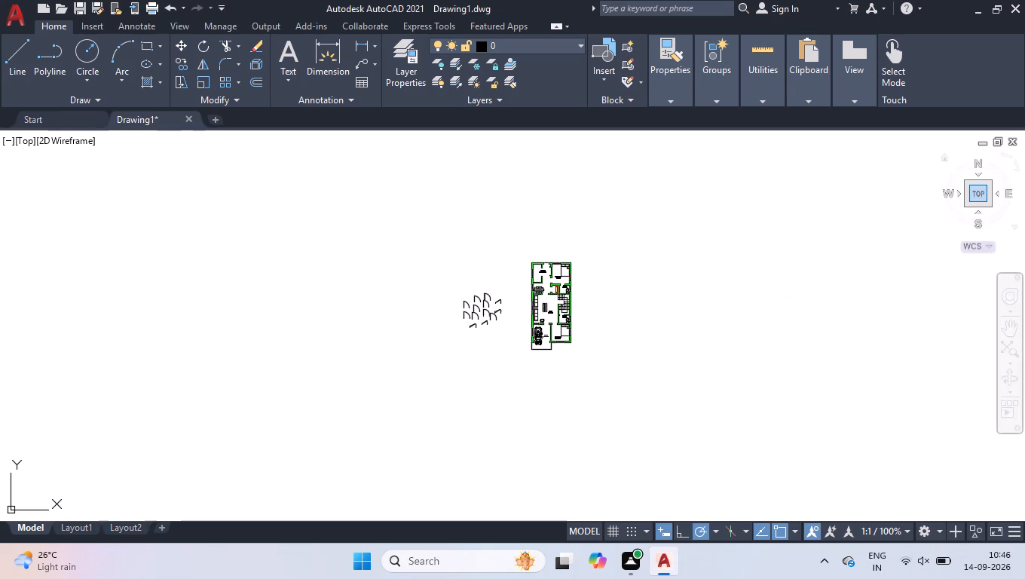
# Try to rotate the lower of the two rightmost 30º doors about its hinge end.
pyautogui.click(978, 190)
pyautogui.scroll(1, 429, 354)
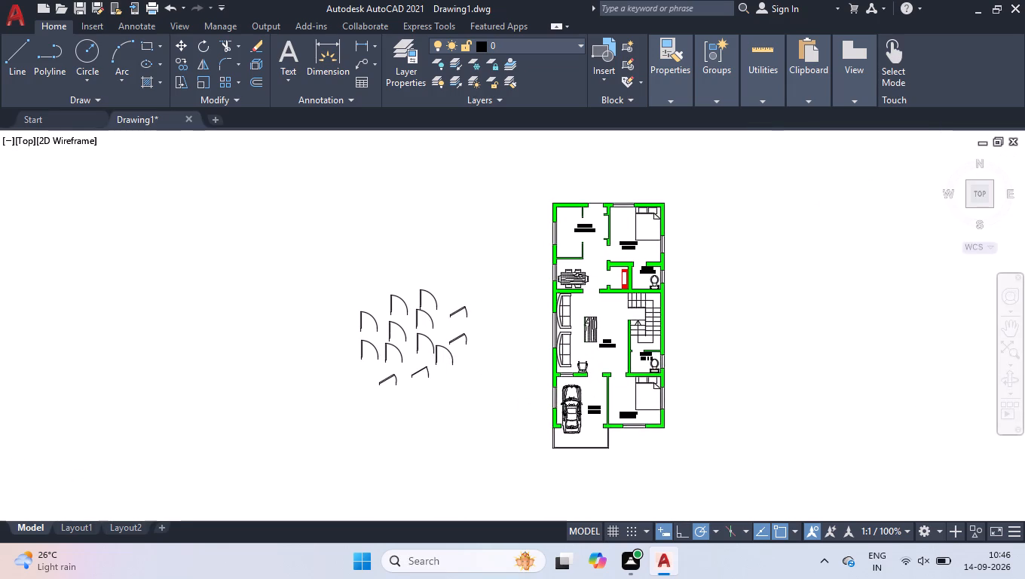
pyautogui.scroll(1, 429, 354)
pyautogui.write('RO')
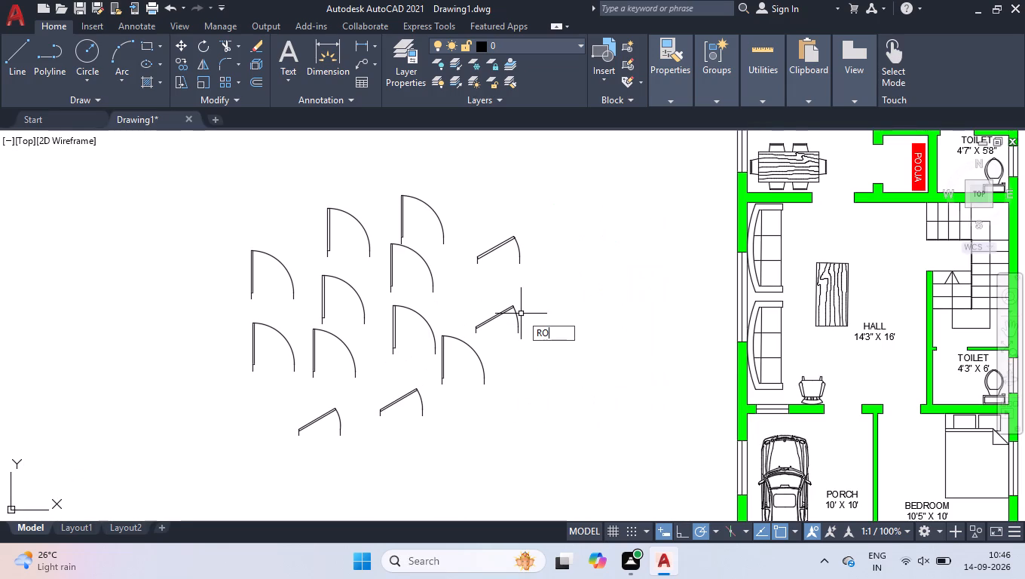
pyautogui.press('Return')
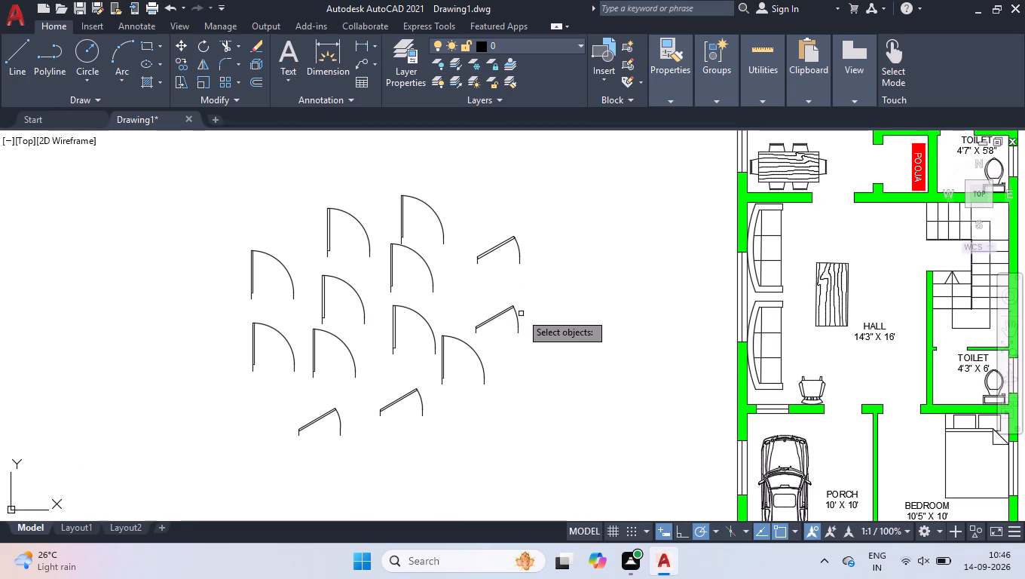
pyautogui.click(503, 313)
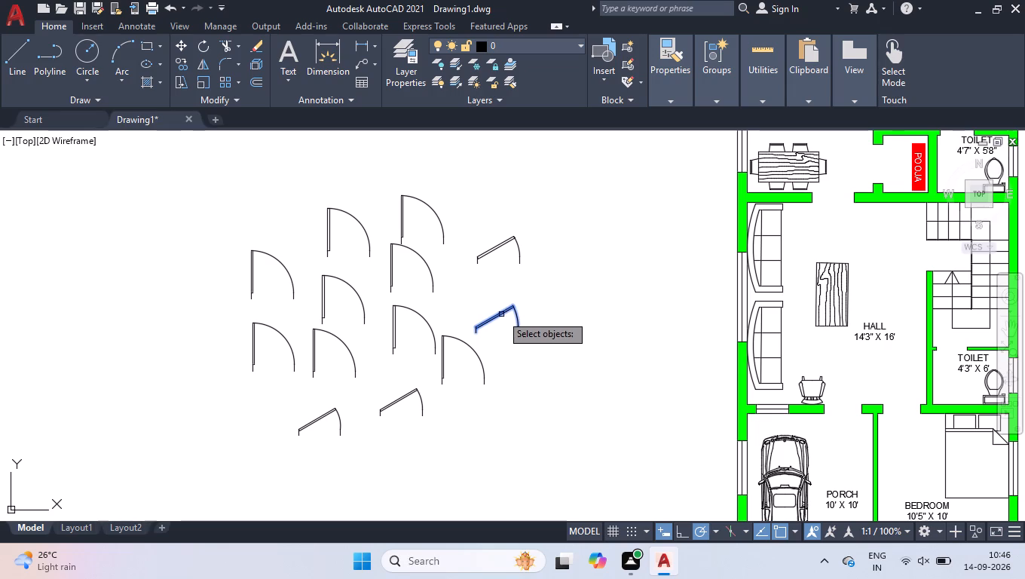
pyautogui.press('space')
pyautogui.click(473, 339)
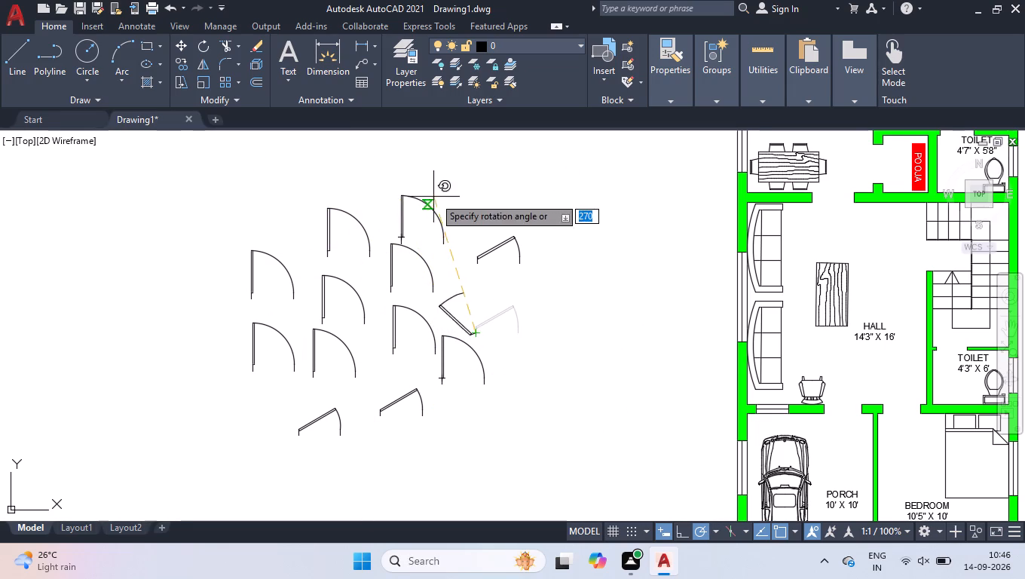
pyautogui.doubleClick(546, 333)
# Flip the hinge of the lower rightmost 30º door to its opposite side, also trying out the reversed swing direction.
pyautogui.click(485, 308)
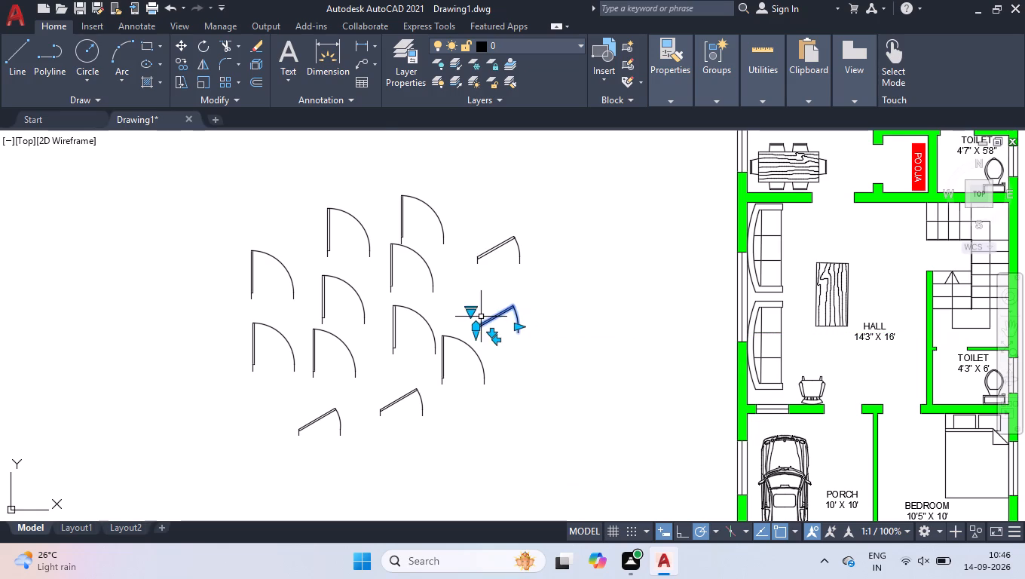
pyautogui.scroll(1, 481, 317)
pyautogui.click(503, 354)
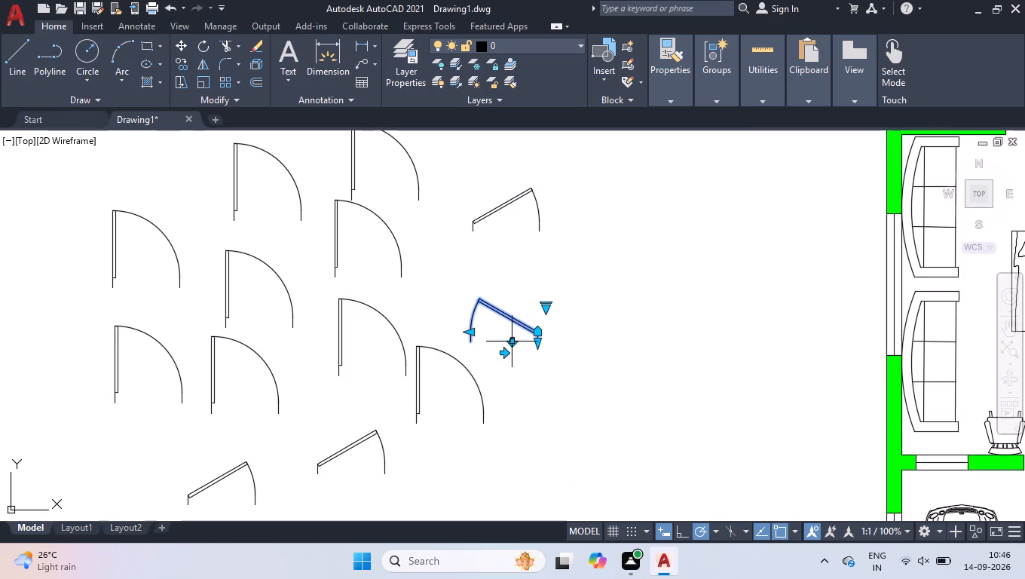
pyautogui.click(509, 344)
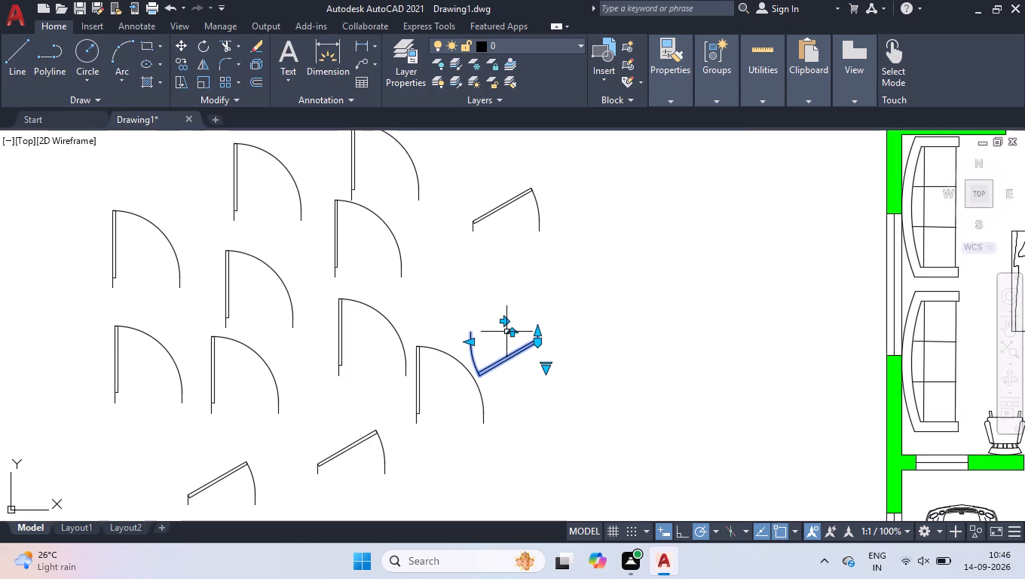
pyautogui.click(512, 334)
# Rotate the flipped 30º door by 240° about its hinge end.
pyautogui.write('RO')
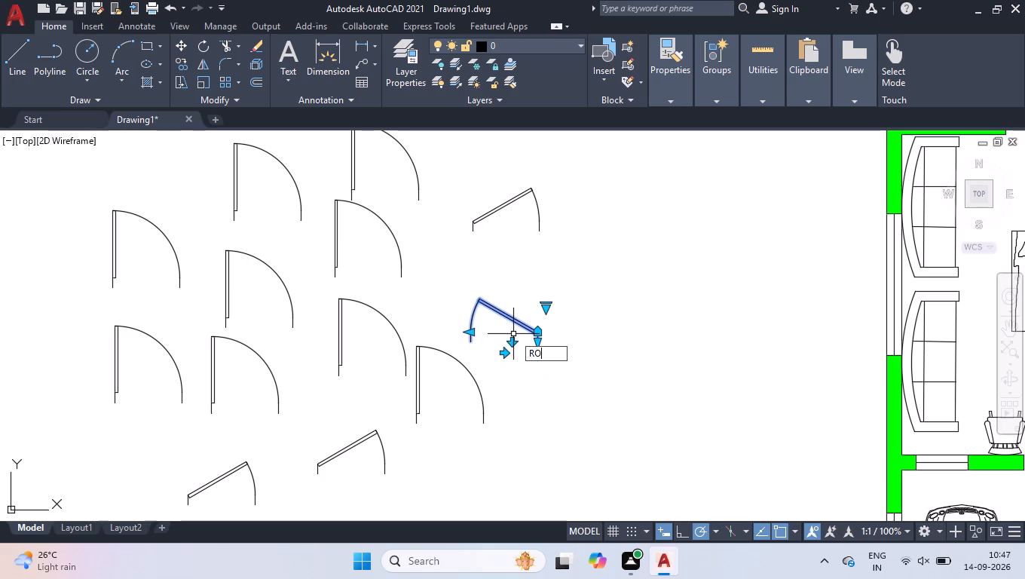
pyautogui.press('Return')
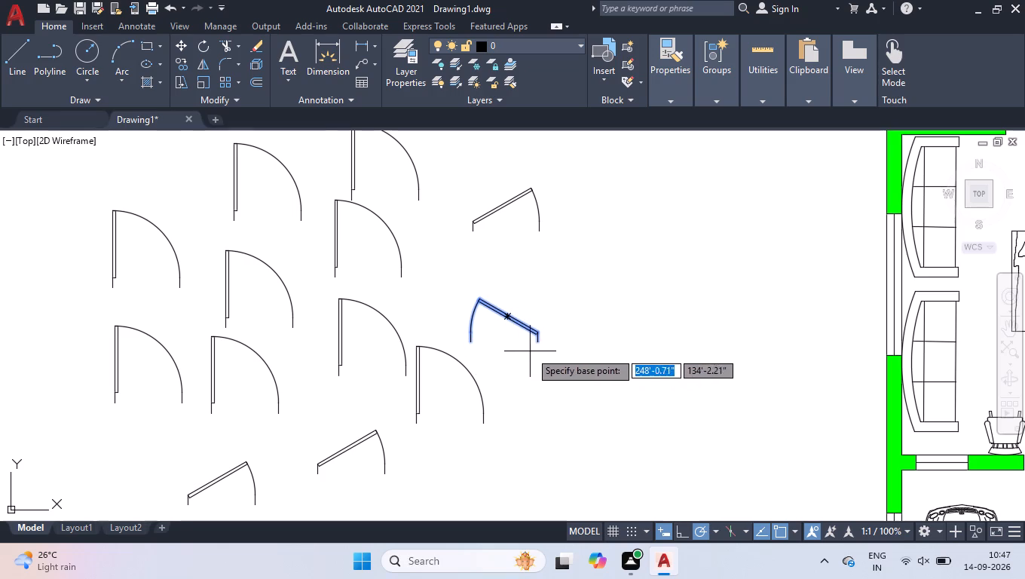
pyautogui.click(540, 343)
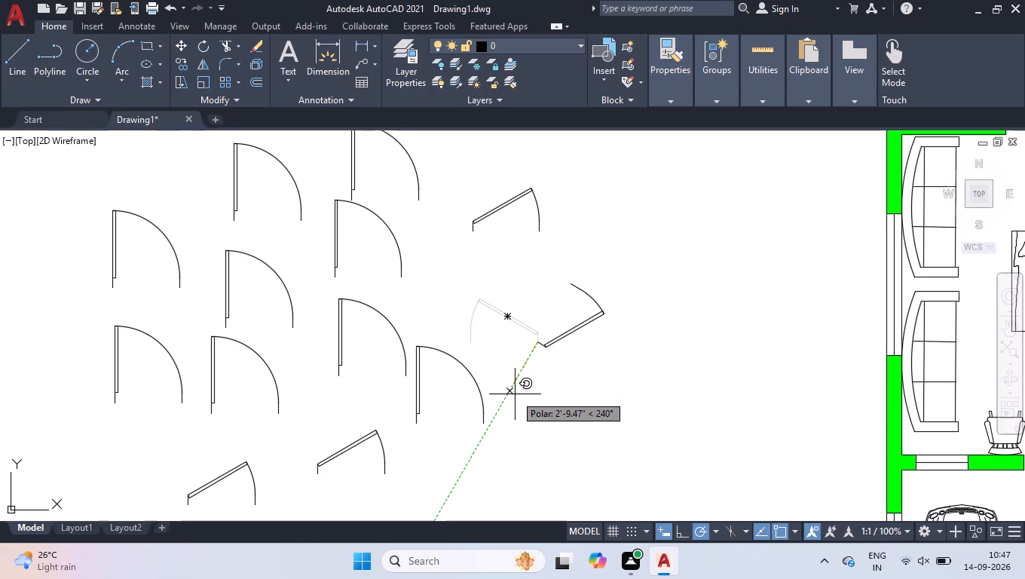
pyautogui.click(515, 394)
# Move the rotated door by its hinge end onto the lower jamb corner of the 10' X 11' bedroom's door opening.
pyautogui.click(611, 357)
pyautogui.click(491, 272)
pyautogui.press('m')
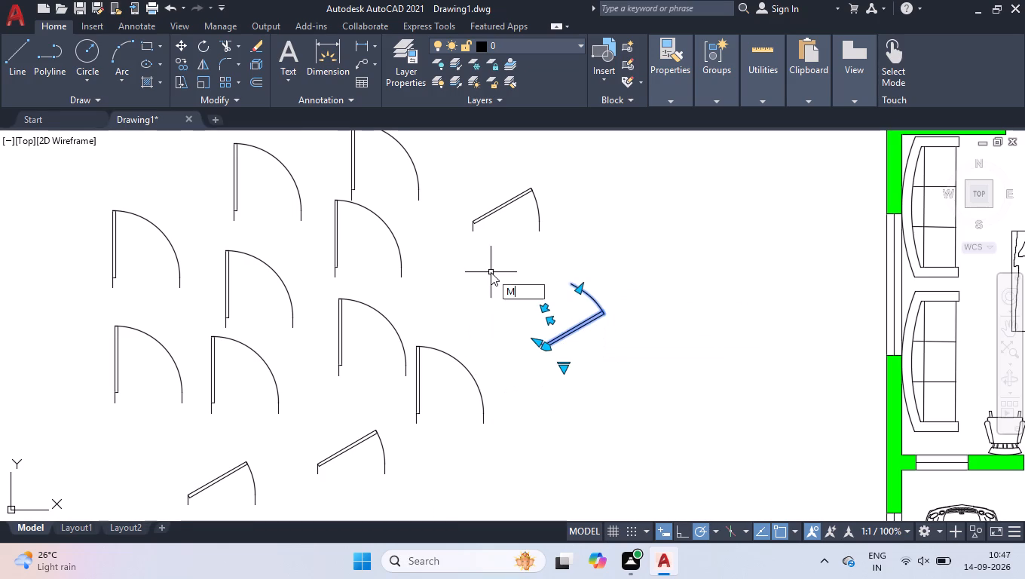
pyautogui.press('Return')
pyautogui.scroll(2, 517, 345)
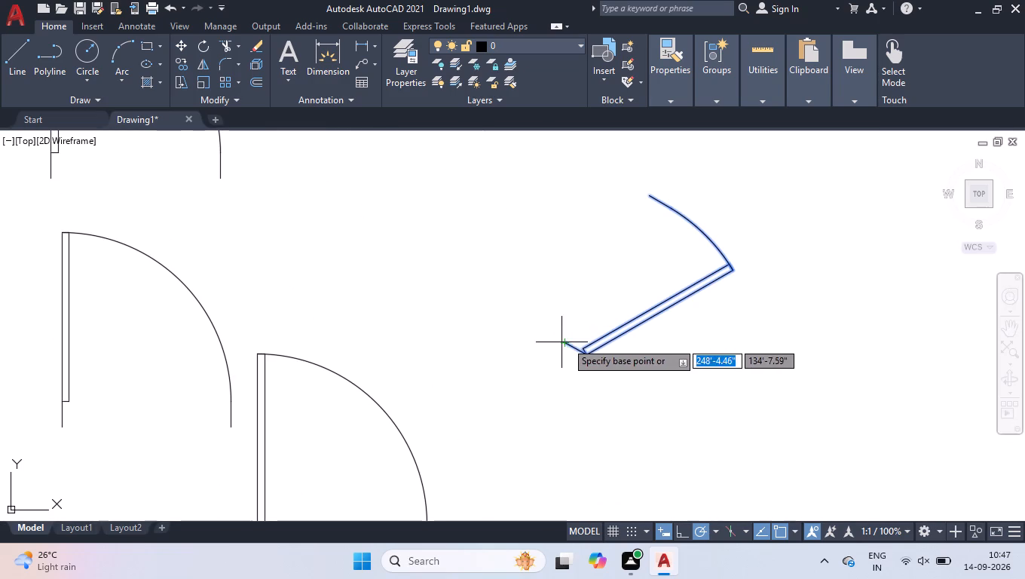
pyautogui.click(566, 342)
pyautogui.scroll(-5, 566, 339)
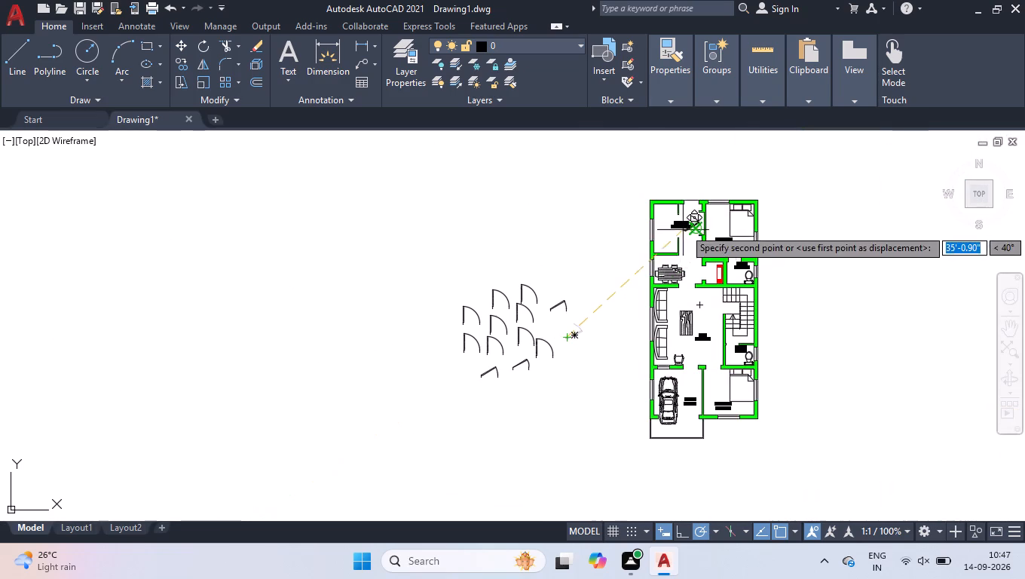
pyautogui.scroll(3, 687, 228)
pyautogui.scroll(3, 708, 314)
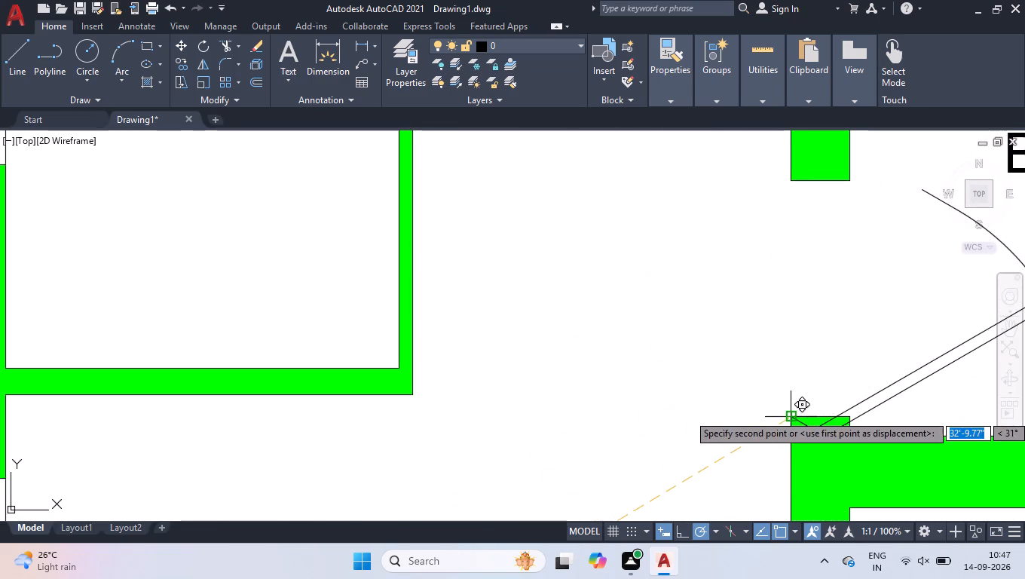
pyautogui.click(788, 414)
# Rotate the bedroom door by a further 30° about its hinge end on the jamb corner.
pyautogui.scroll(-2, 737, 340)
pyautogui.click(815, 351)
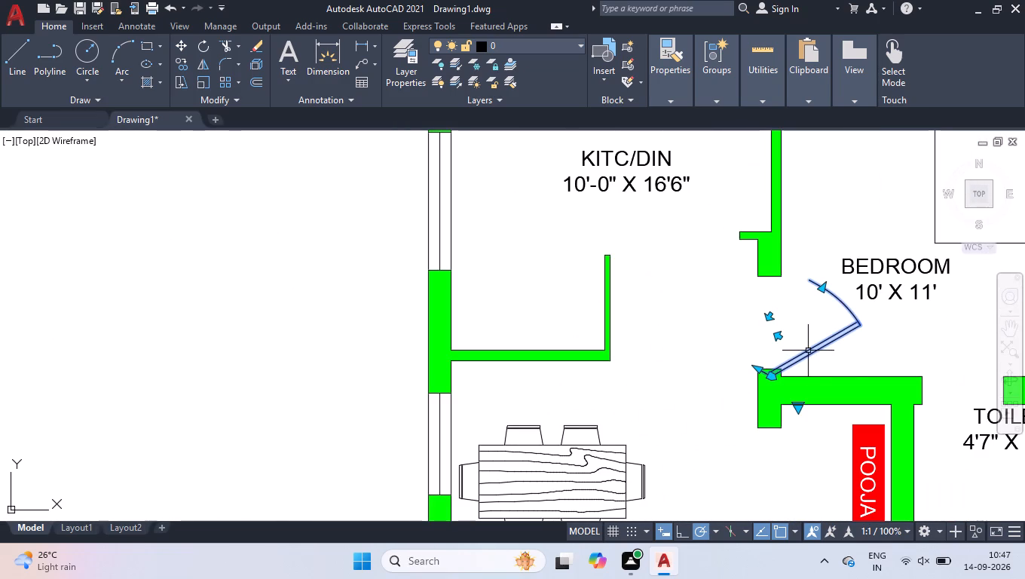
pyautogui.write('RO')
pyautogui.press('Return')
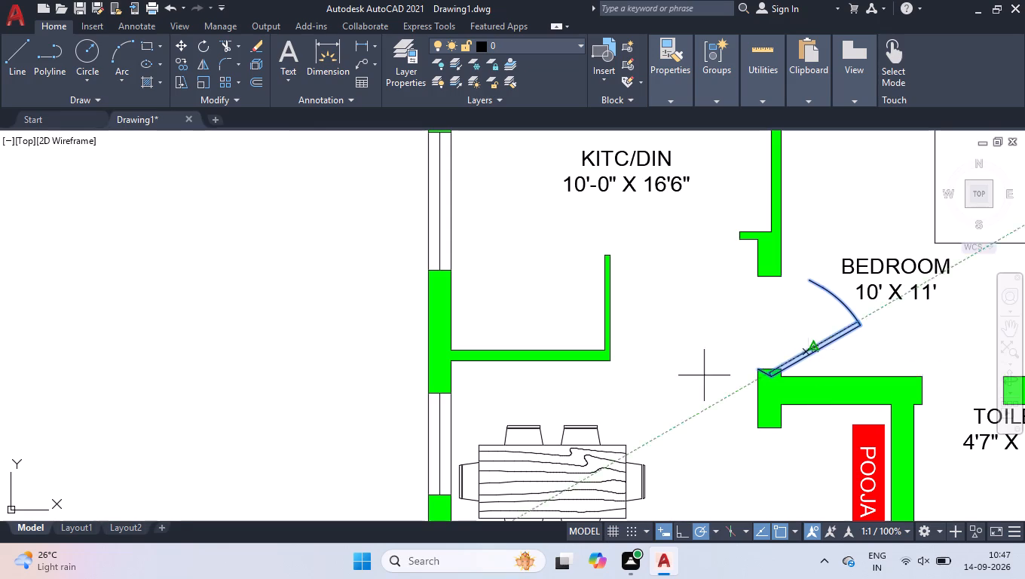
pyautogui.scroll(2, 691, 378)
pyautogui.scroll(-3, 748, 330)
pyautogui.scroll(3, 829, 317)
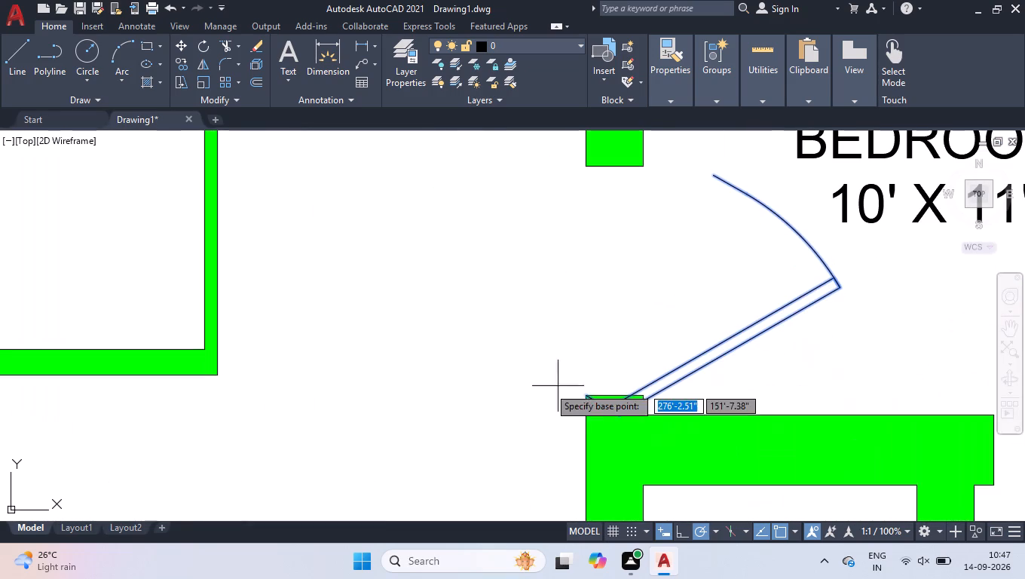
pyautogui.click(589, 395)
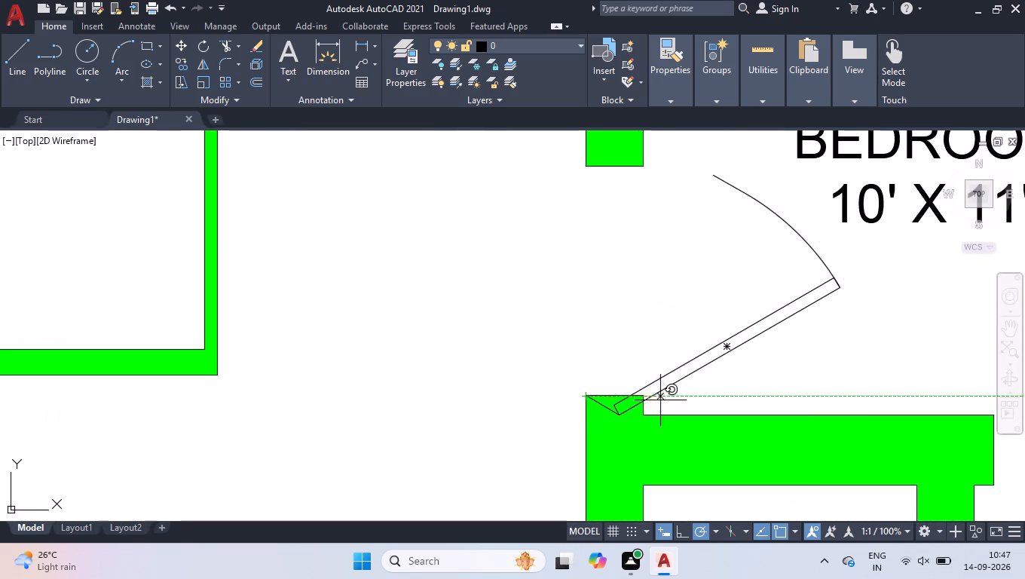
pyautogui.click(691, 335)
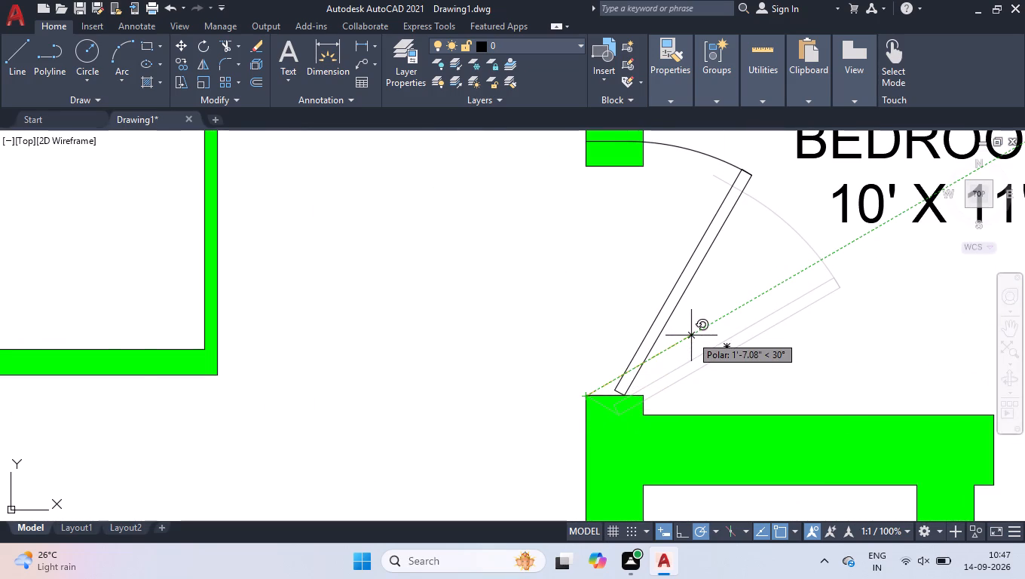
# Flip the swing of the remaining rightmost 30º door beside the plan so its leaf opens downward.
pyautogui.scroll(-5, 687, 339)
pyautogui.scroll(-1, 613, 353)
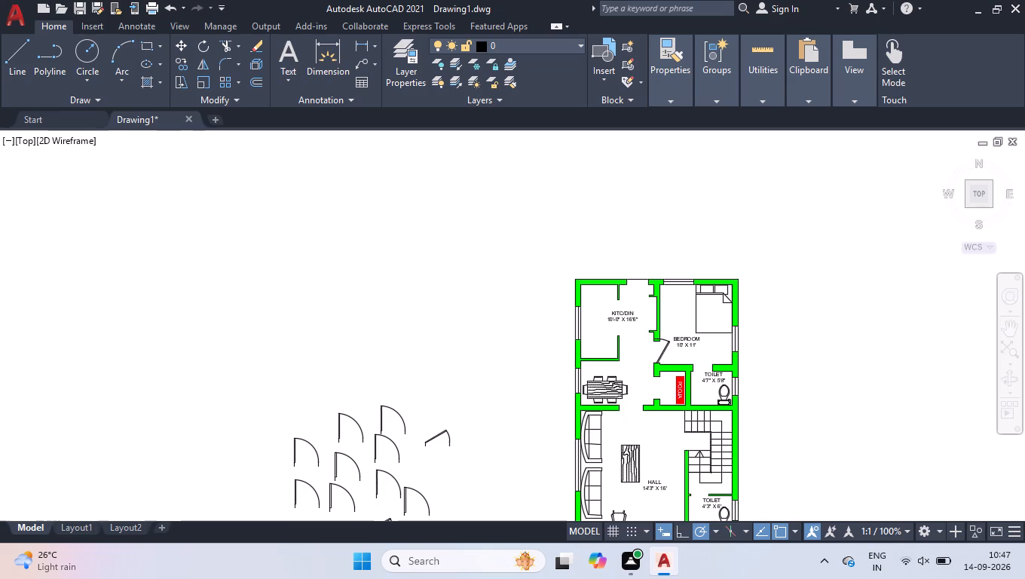
pyautogui.scroll(1, 505, 447)
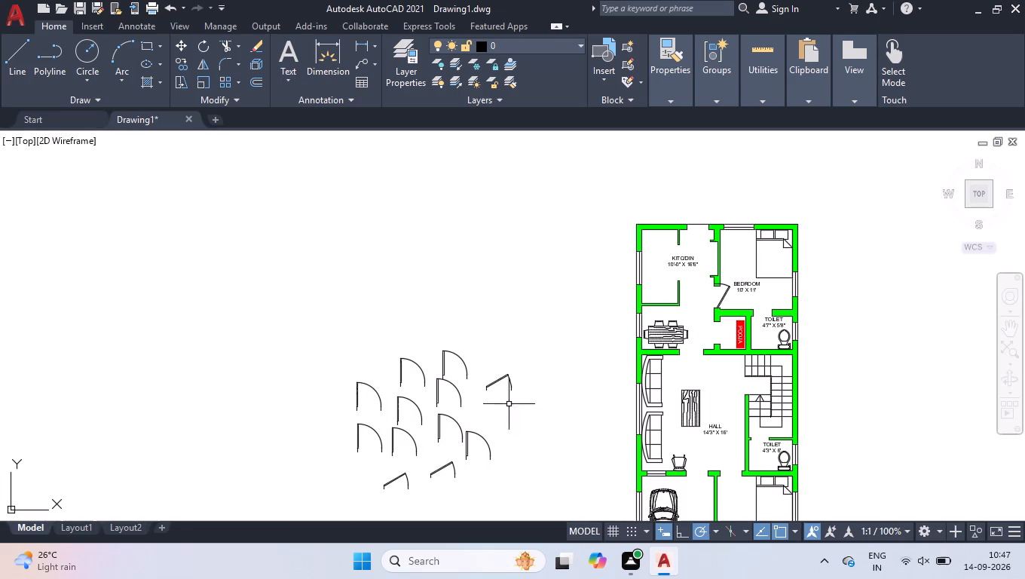
pyautogui.click(516, 368)
pyautogui.click(507, 378)
pyautogui.scroll(2, 494, 388)
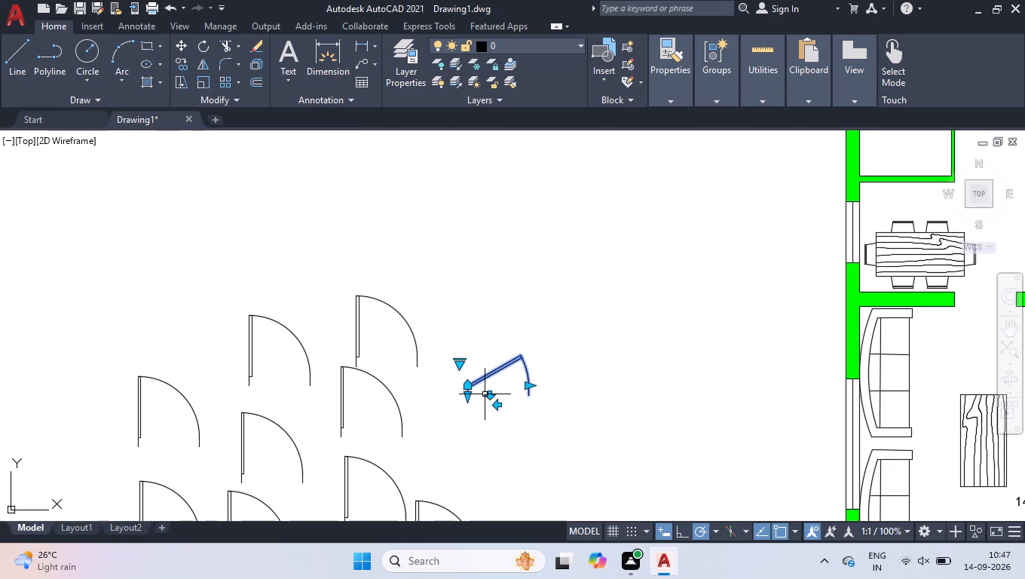
pyautogui.click(485, 394)
pyautogui.click(494, 383)
pyautogui.click(491, 394)
# Move the flipped door by its hinge end to the upper left jamb corner of the 4'7" X 5'8" toilet's opening.
pyautogui.press('m')
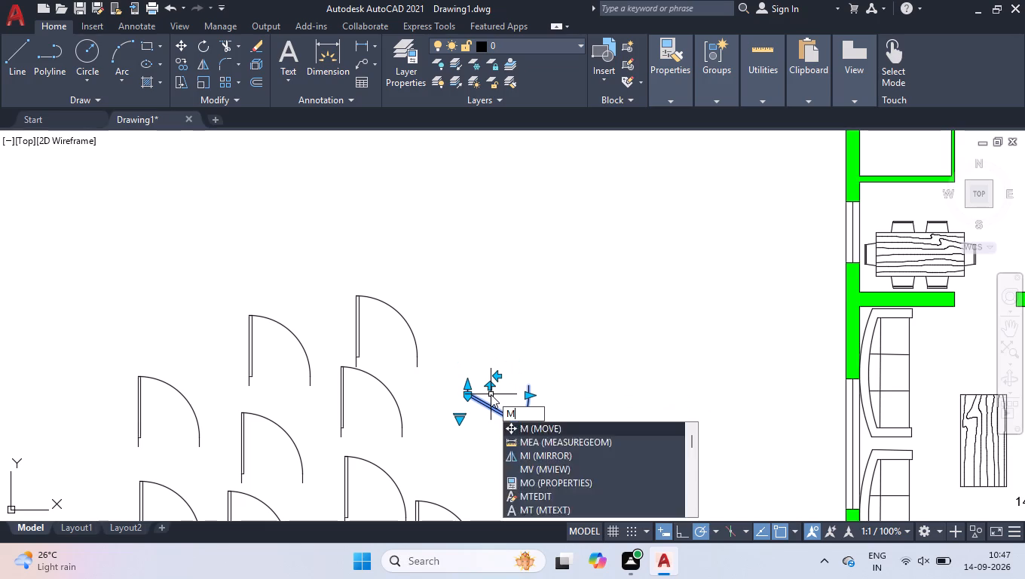
pyautogui.press('Return')
pyautogui.click(469, 383)
pyautogui.scroll(-1, 469, 383)
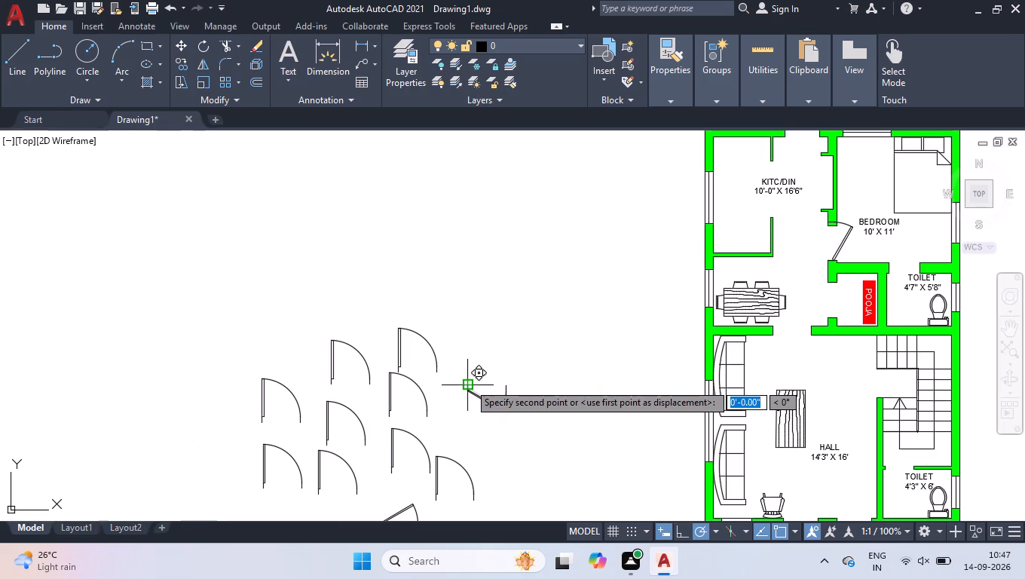
pyautogui.scroll(-1, 469, 383)
pyautogui.scroll(3, 751, 304)
pyautogui.scroll(2, 672, 329)
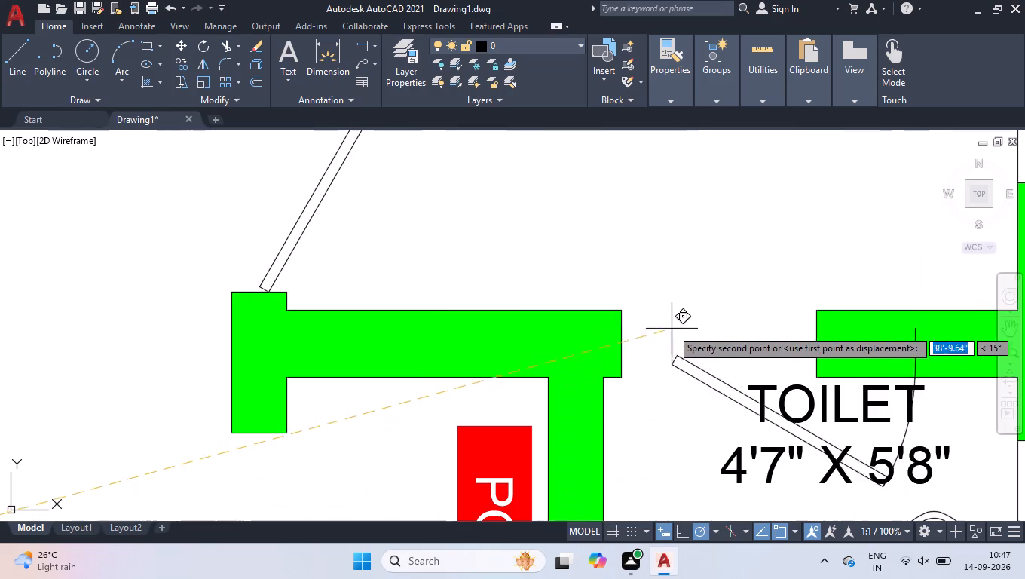
pyautogui.click(622, 313)
# Flip the swing of the right-hand one of the two lowest 30º doors so its leaf opens downward.
pyautogui.scroll(-2, 622, 313)
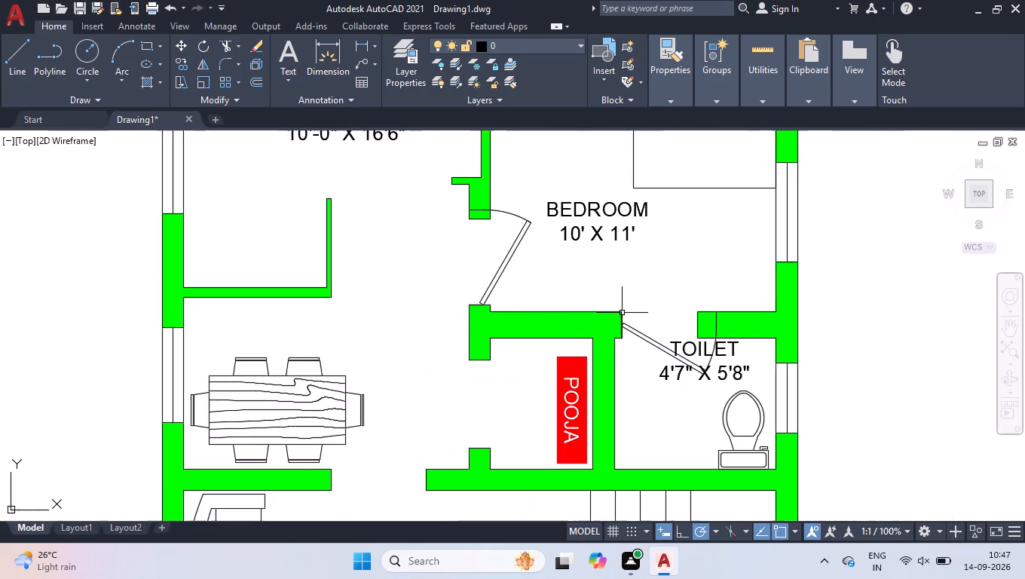
pyautogui.scroll(-3, 629, 312)
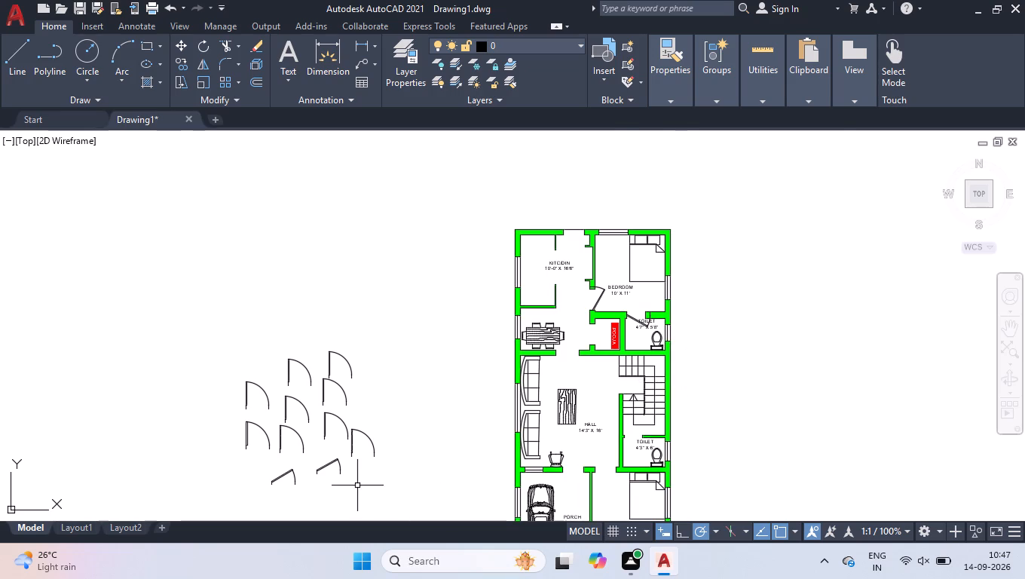
pyautogui.scroll(1, 357, 486)
pyautogui.click(344, 453)
pyautogui.click(259, 489)
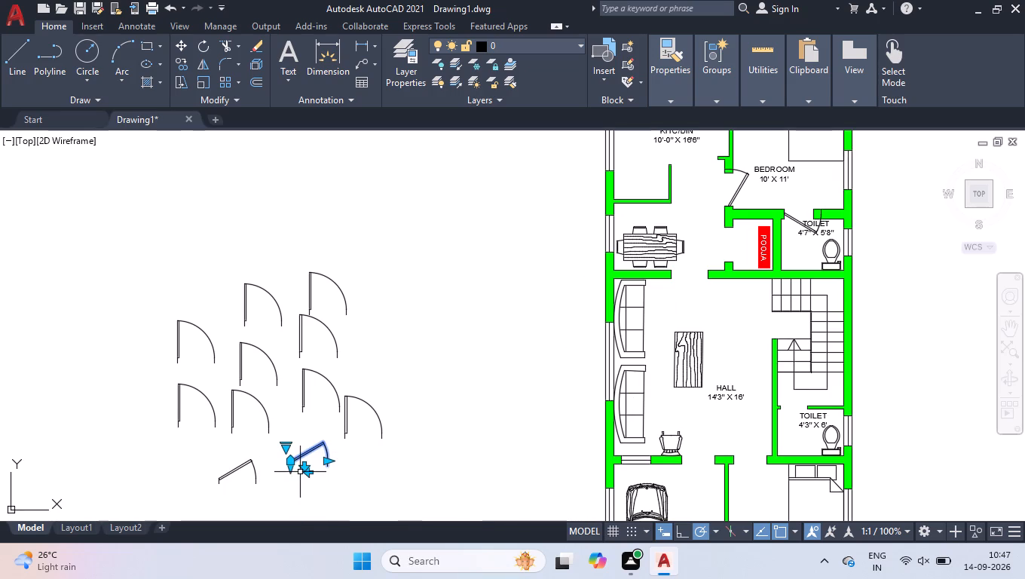
pyautogui.click(305, 467)
# Move this flipped door by its hinge end to the upper left jamb corner of the 4'3" X 6' toilet's opening.
pyautogui.press('m')
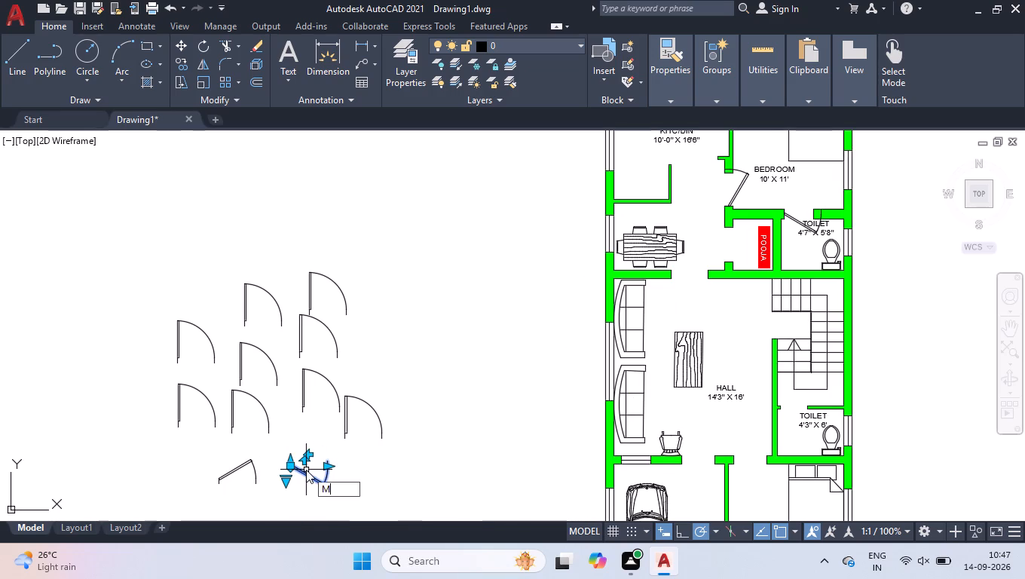
pyautogui.press('Return')
pyautogui.scroll(4, 297, 476)
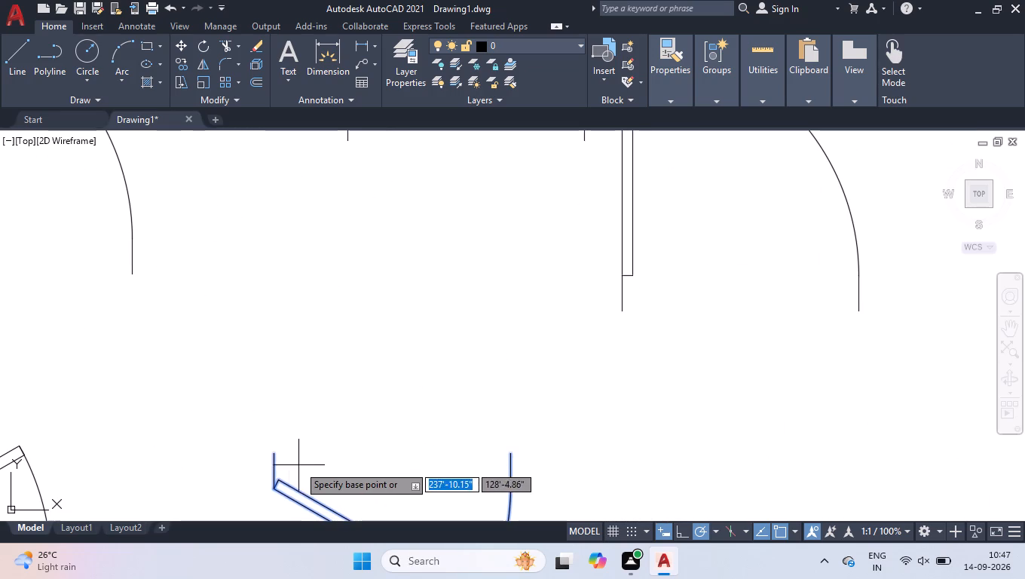
pyautogui.click(276, 454)
pyautogui.scroll(-3, 276, 454)
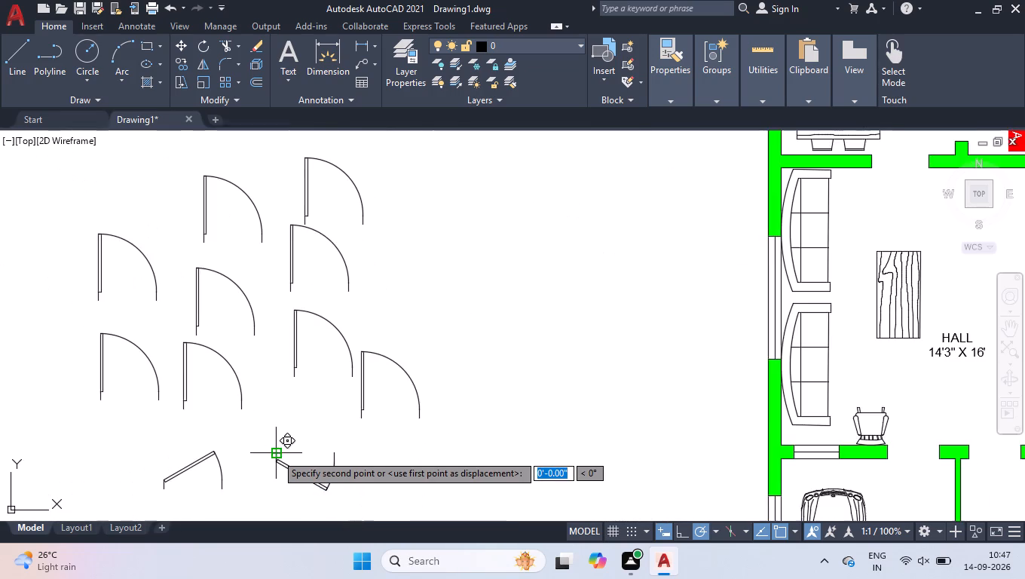
pyautogui.scroll(-2, 286, 449)
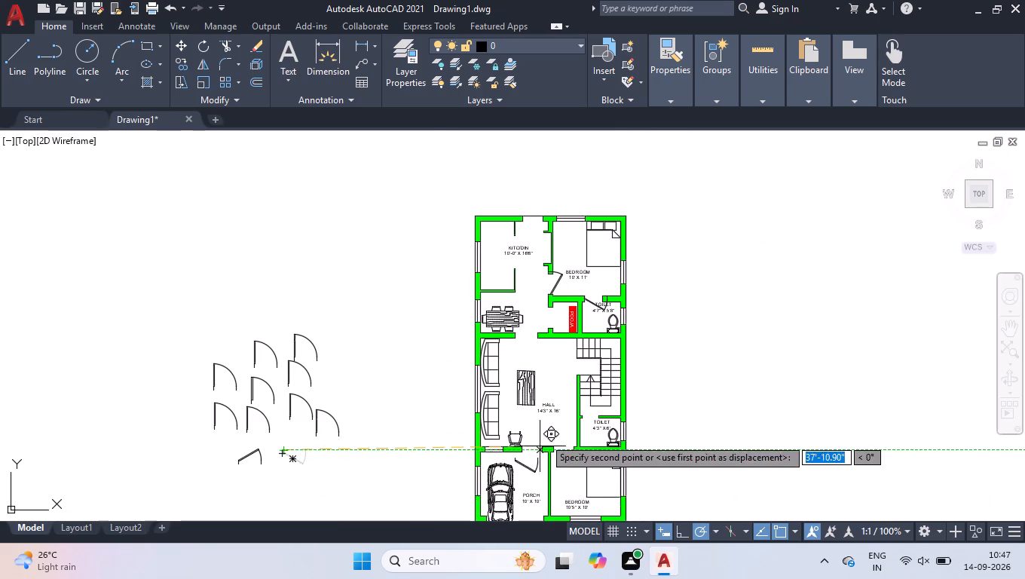
pyautogui.scroll(2, 552, 428)
pyautogui.scroll(4, 636, 421)
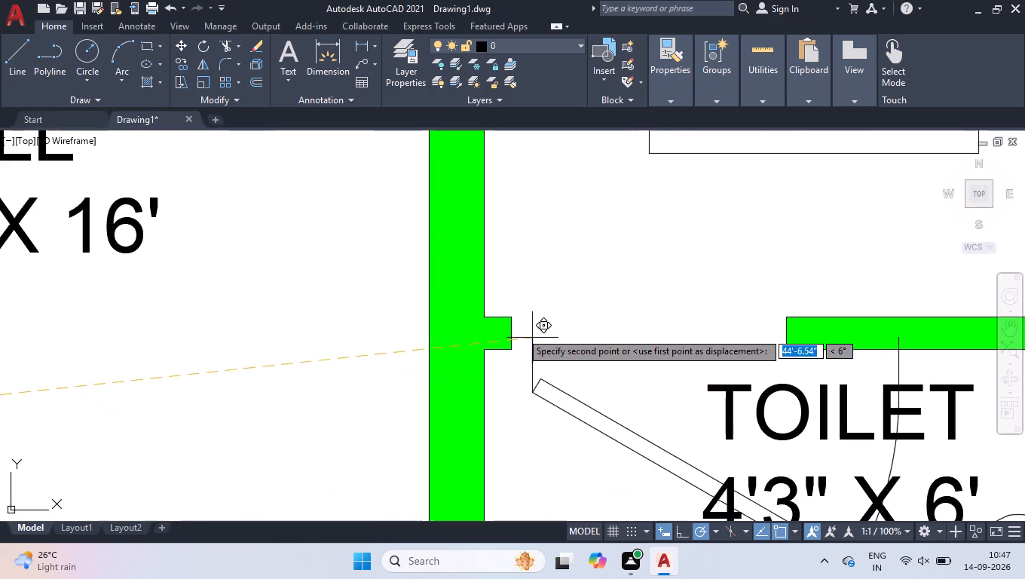
pyautogui.click(509, 315)
# Move the last 30º door by its hinge end to the lower left jamb corner of the opening between hall and porch.
pyautogui.scroll(-5, 514, 319)
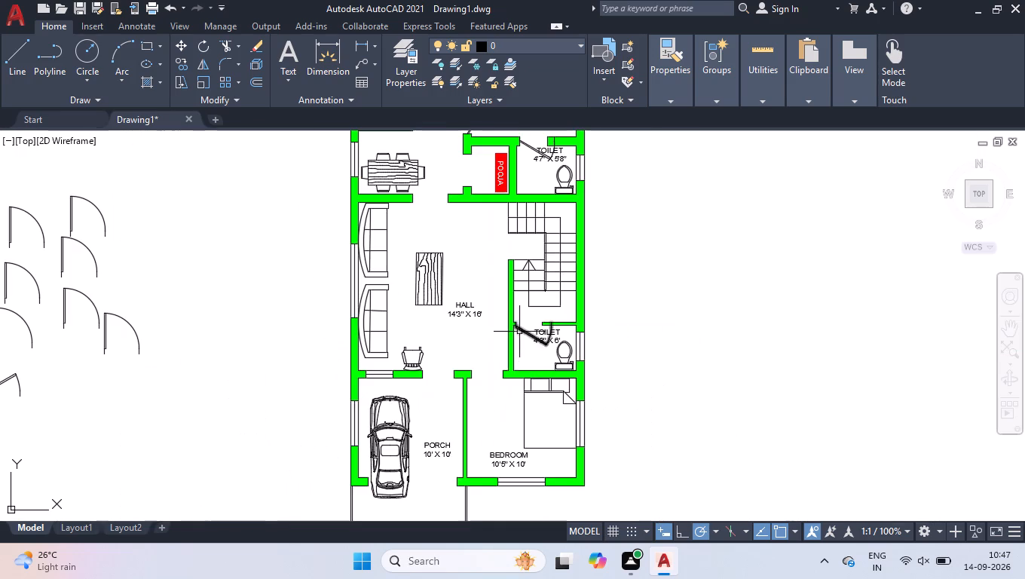
pyautogui.scroll(-2, 476, 410)
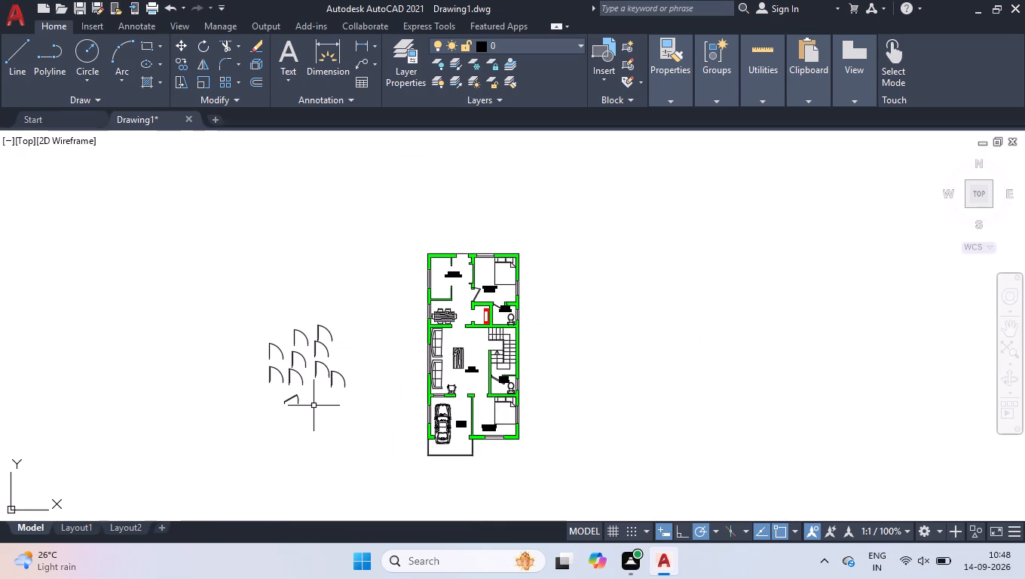
pyautogui.click(311, 406)
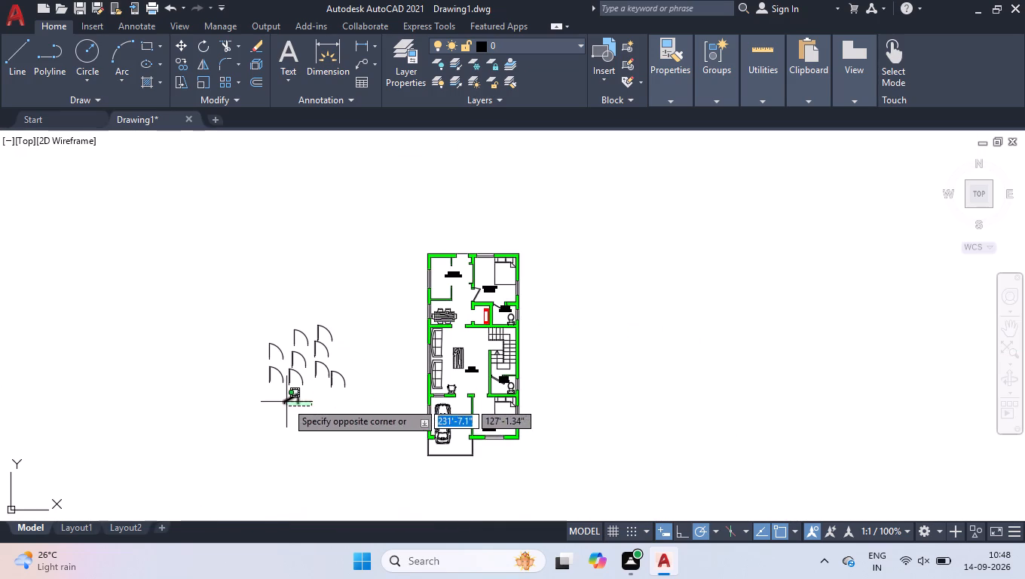
pyautogui.click(284, 402)
pyautogui.scroll(4, 284, 402)
pyautogui.press('space')
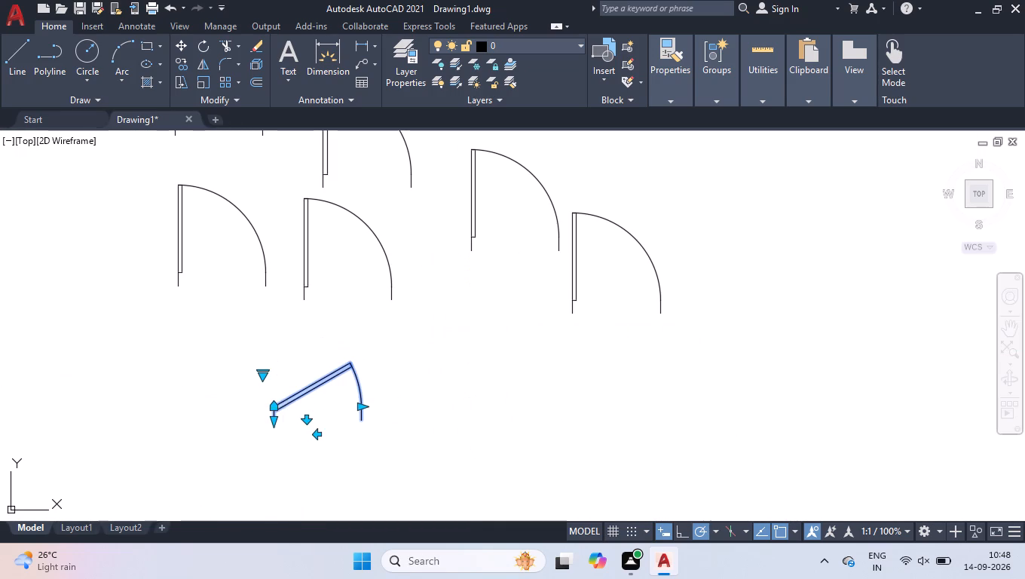
pyautogui.click(274, 421)
pyautogui.scroll(-2, 274, 422)
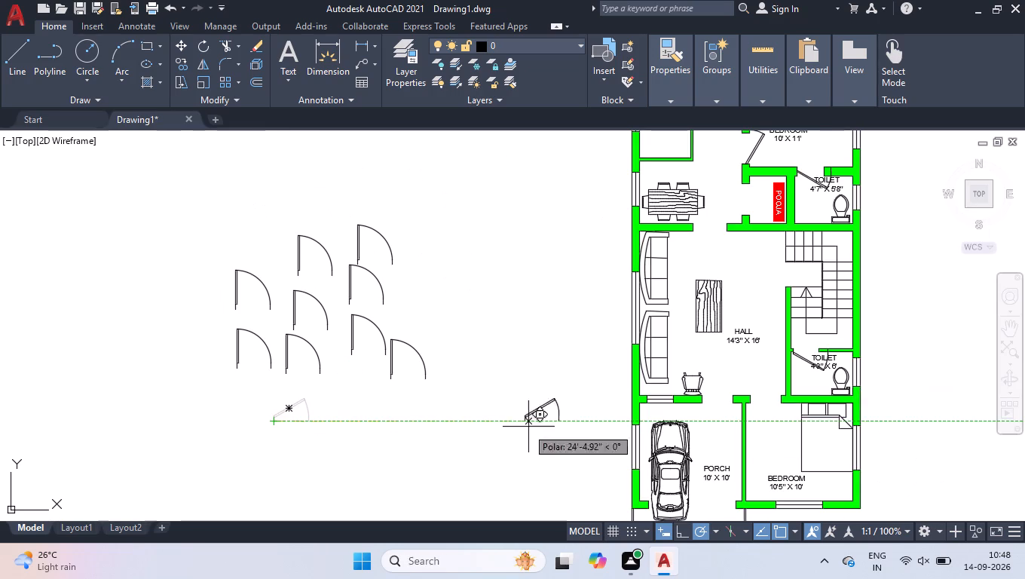
pyautogui.scroll(3, 678, 391)
pyautogui.scroll(2, 843, 440)
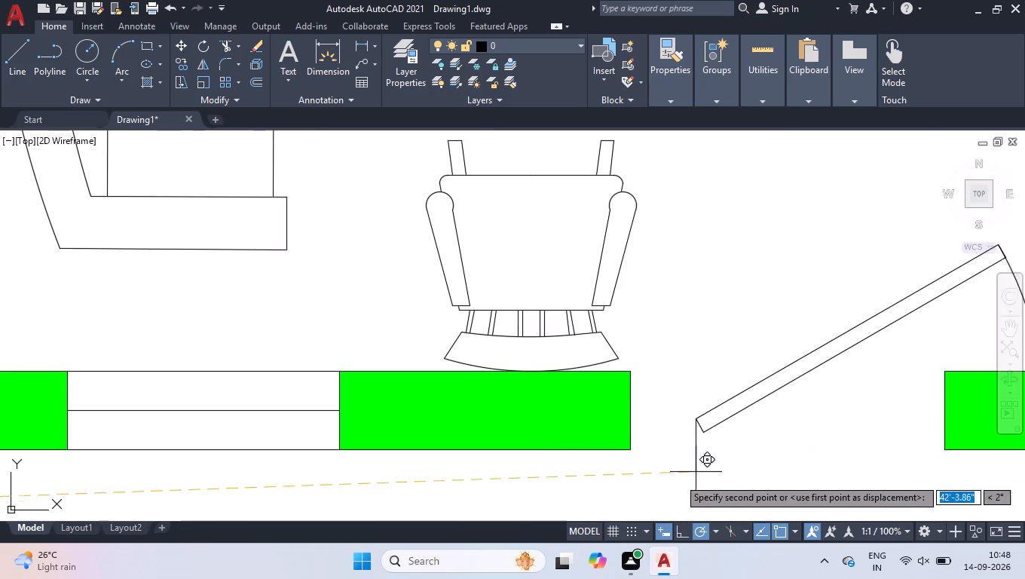
pyautogui.click(629, 453)
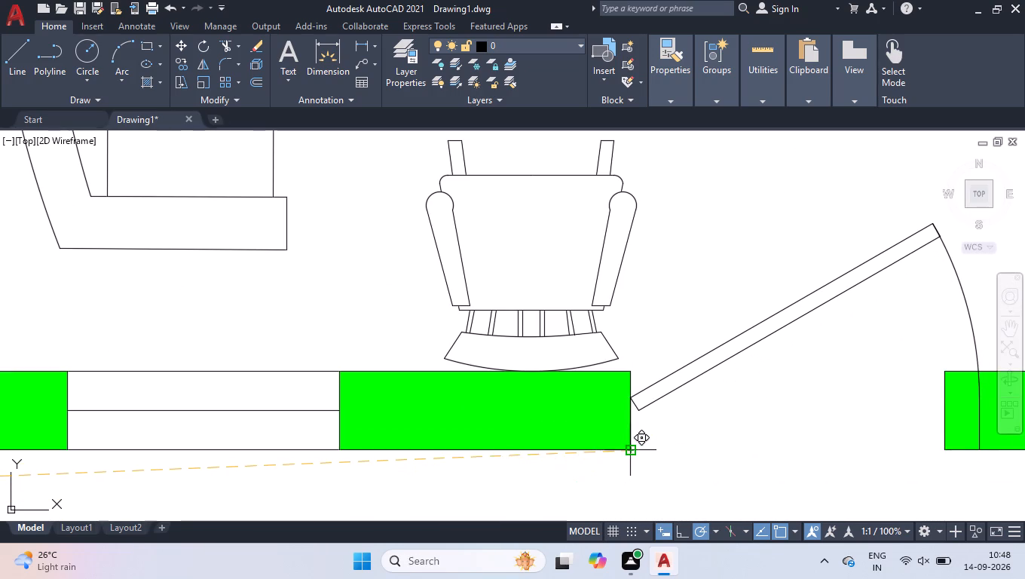
pyautogui.scroll(-3, 543, 402)
pyautogui.scroll(1, 633, 408)
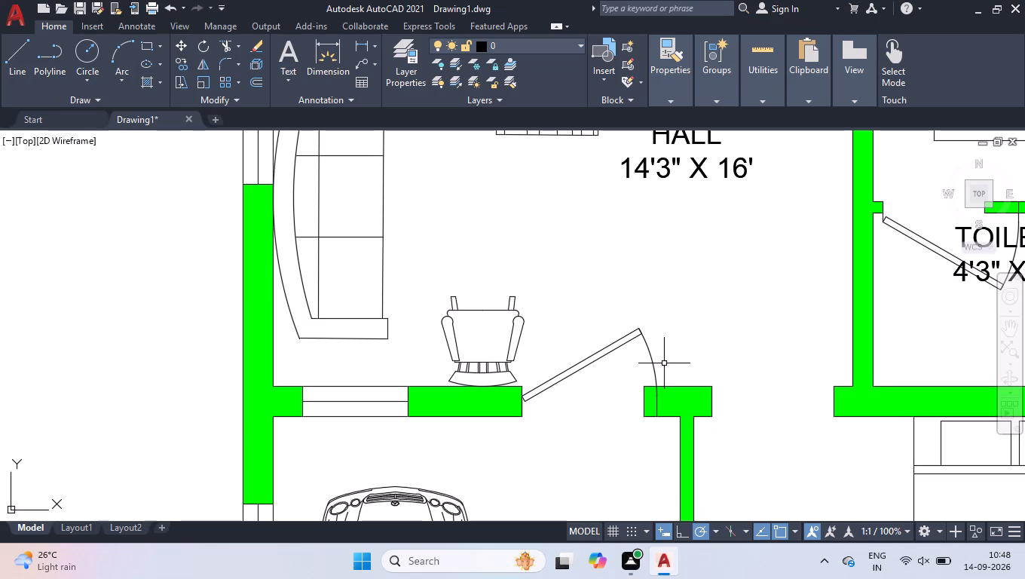
# Rotate the two lowest spare doors of the rightmost column beside the plan 90º clockwise about the lowest one's hinge end.
pyautogui.scroll(-2, 625, 373)
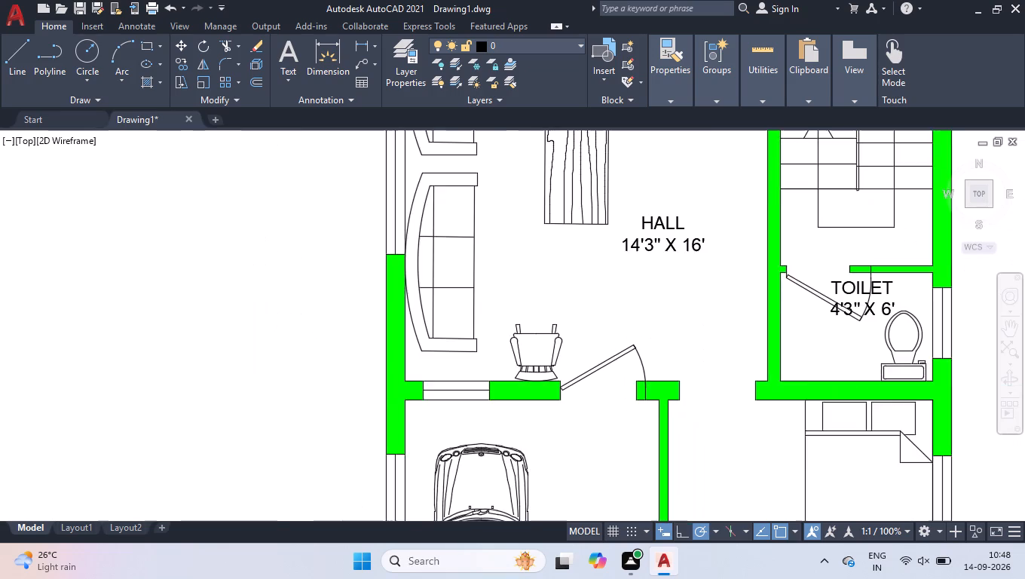
pyautogui.scroll(-1, 625, 373)
pyautogui.click(318, 317)
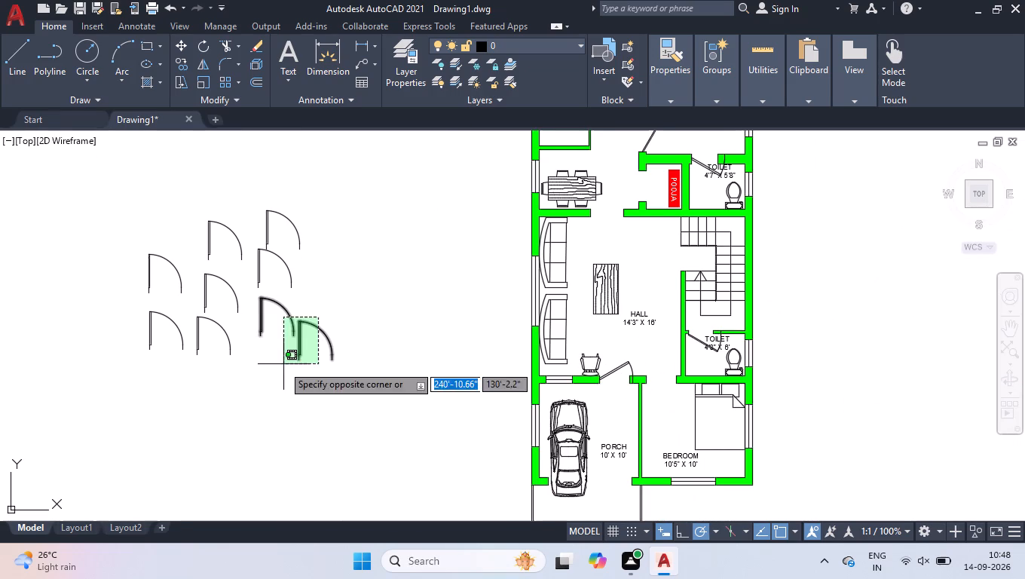
pyautogui.click(281, 367)
pyautogui.write('RO')
pyautogui.press('Return')
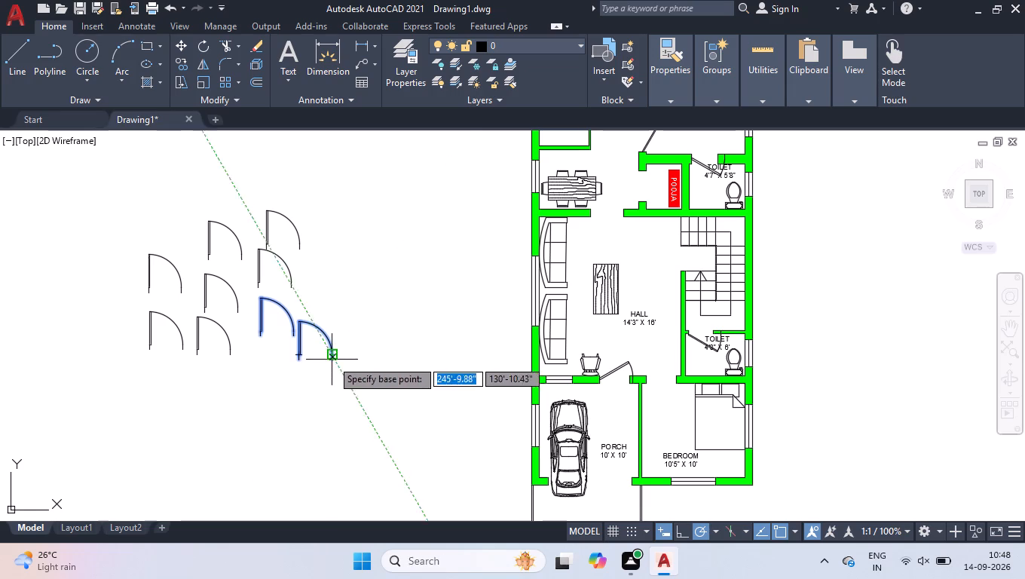
pyautogui.click(298, 365)
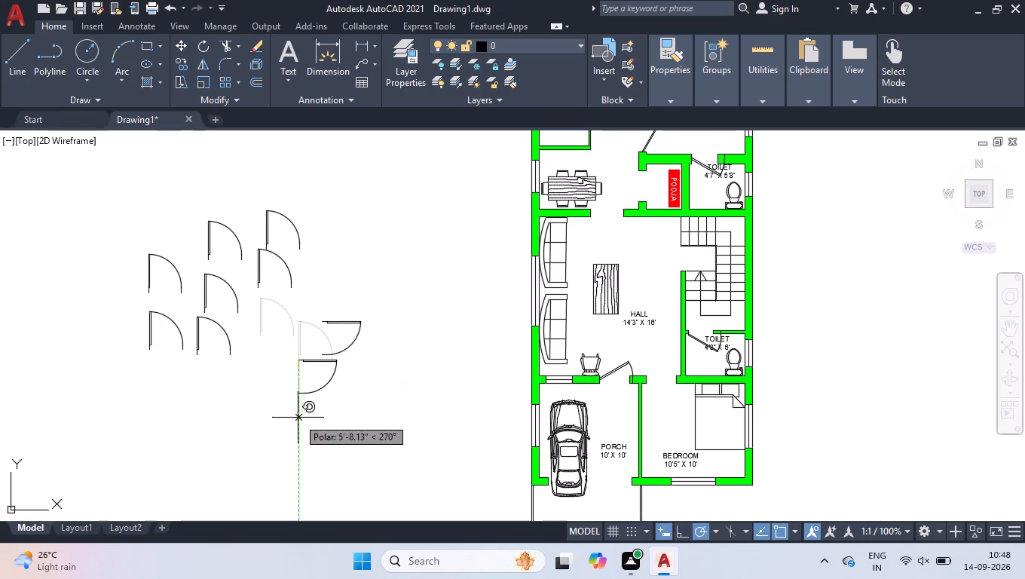
pyautogui.click(297, 432)
# Measure the width of the pooja room's opening between its upper and lower jambs.
pyautogui.scroll(1, 655, 207)
pyautogui.scroll(3, 623, 132)
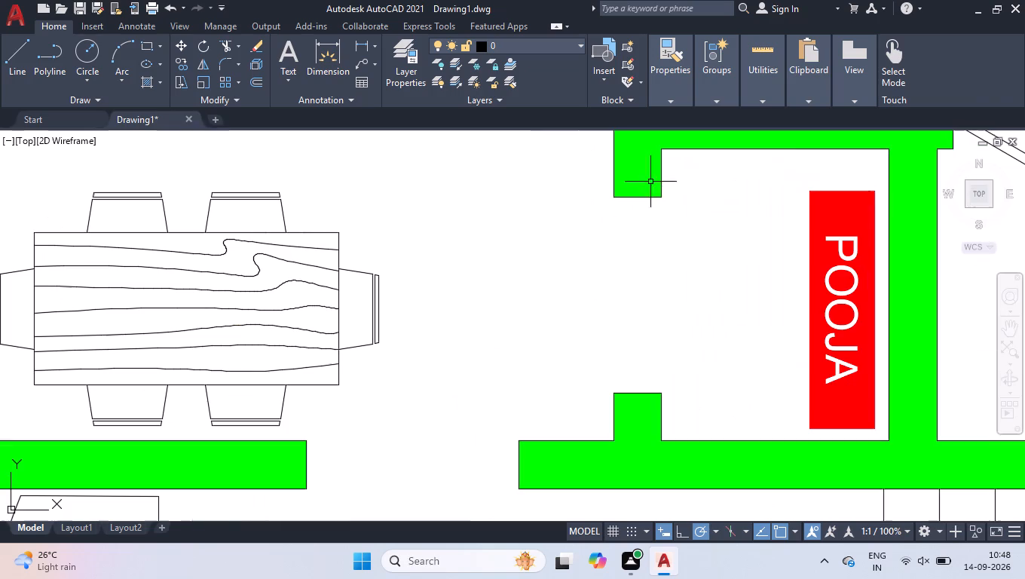
pyautogui.click(741, 126)
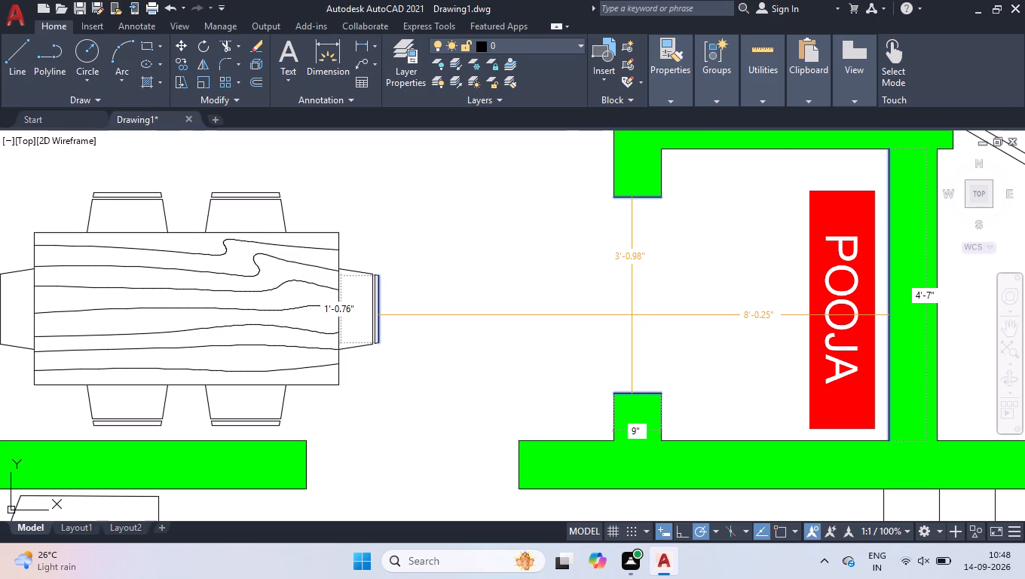
pyautogui.press('space')
# Move the upper jamb line of the pooja opening 0.01" upward.
pyautogui.click(595, 182)
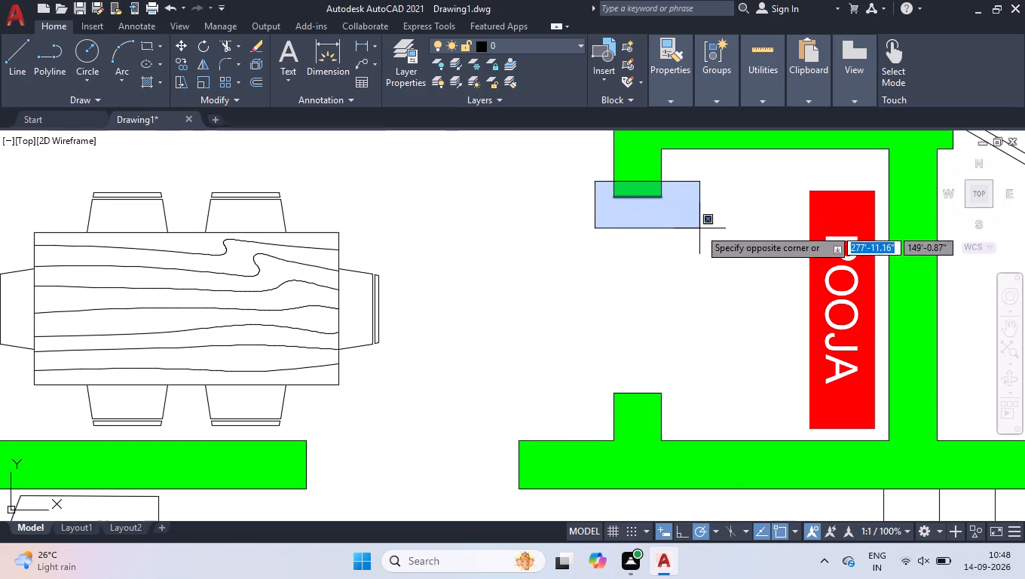
pyautogui.click(699, 228)
pyautogui.scroll(2, 607, 149)
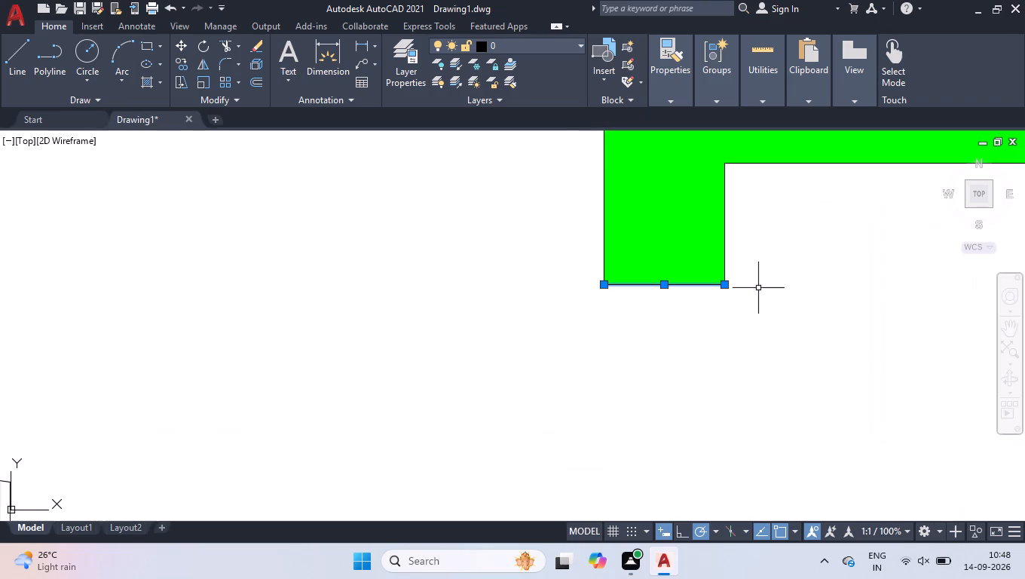
pyautogui.click(666, 287)
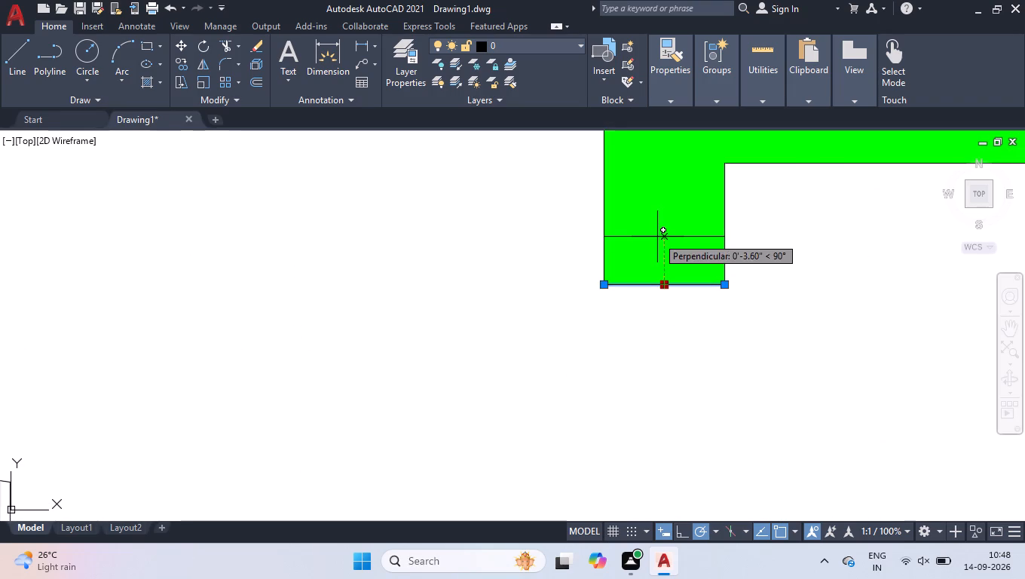
pyautogui.write('0.01')
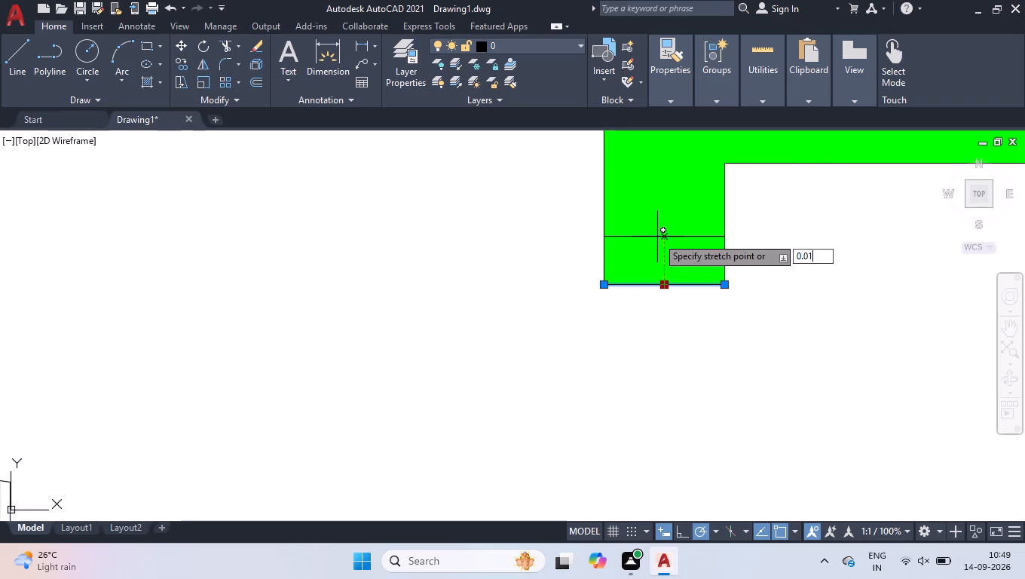
pyautogui.press('Return')
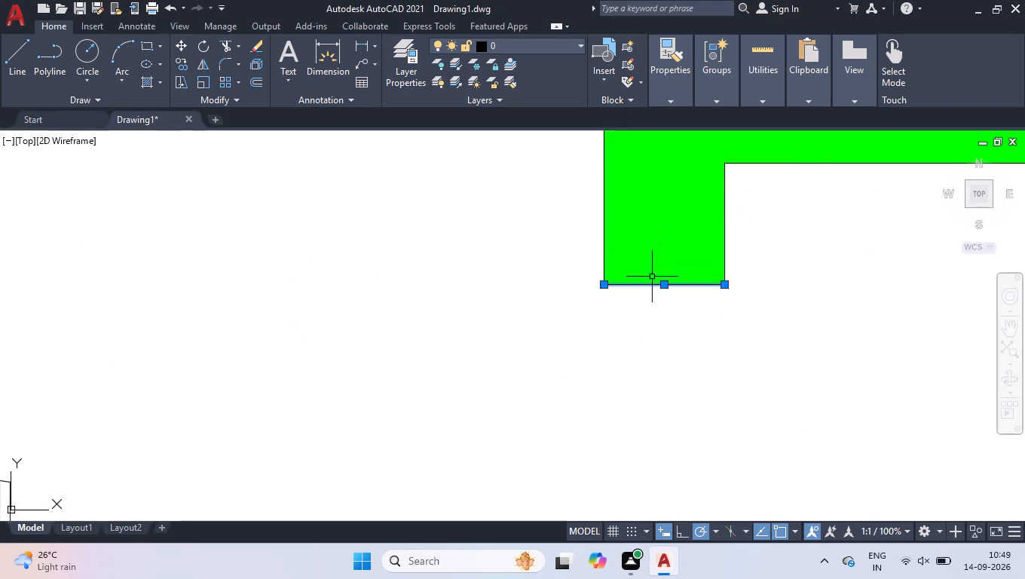
# Move the lower jamb line of the pooja opening 0.01" downward and clear the selection.
pyautogui.scroll(1, 635, 218)
pyautogui.scroll(2, 681, 343)
pyautogui.scroll(5, 618, 299)
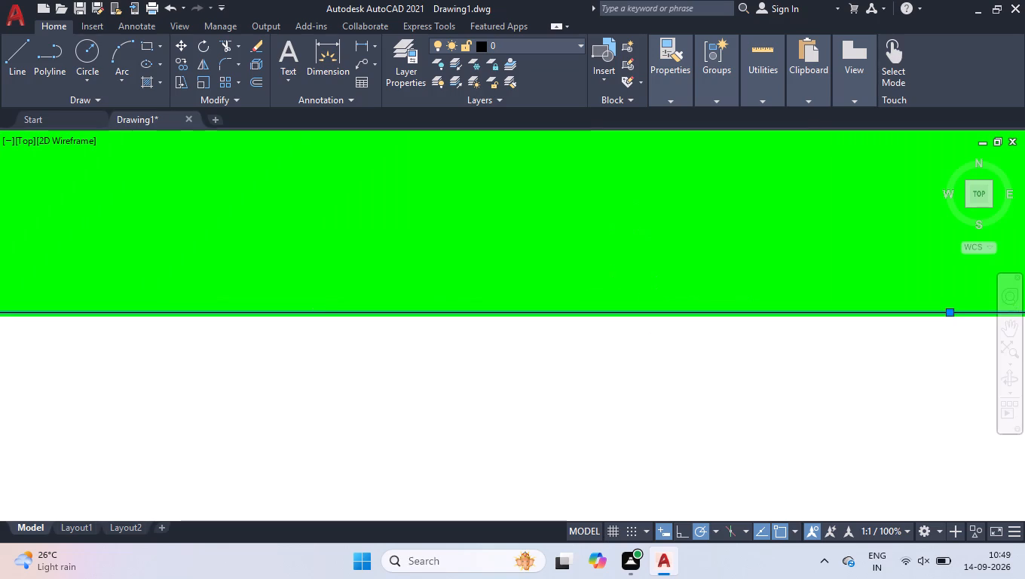
pyautogui.scroll(2, 613, 296)
pyautogui.scroll(-12, 613, 296)
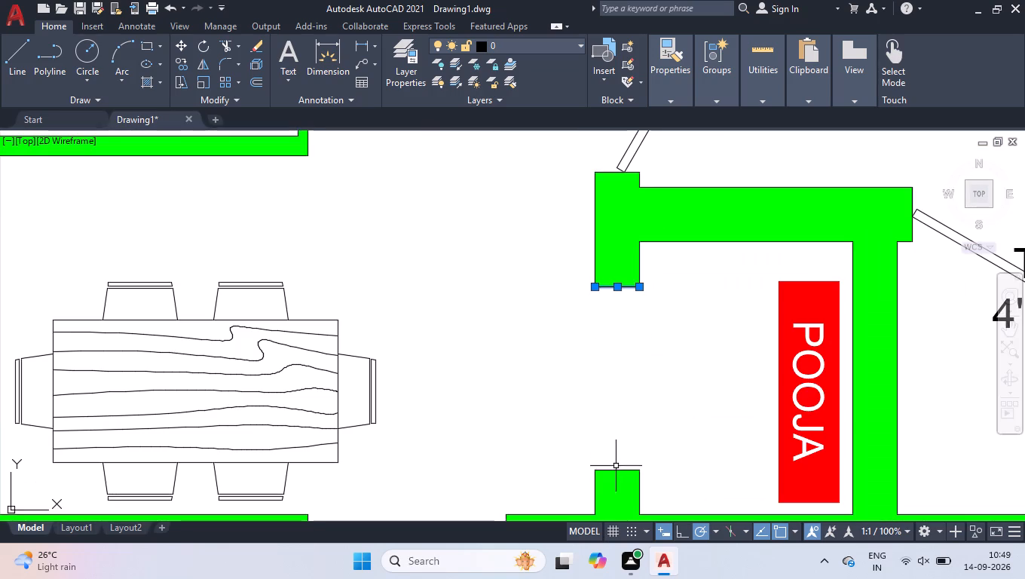
pyautogui.scroll(2, 618, 473)
pyautogui.scroll(-2, 558, 339)
pyautogui.scroll(5, 568, 397)
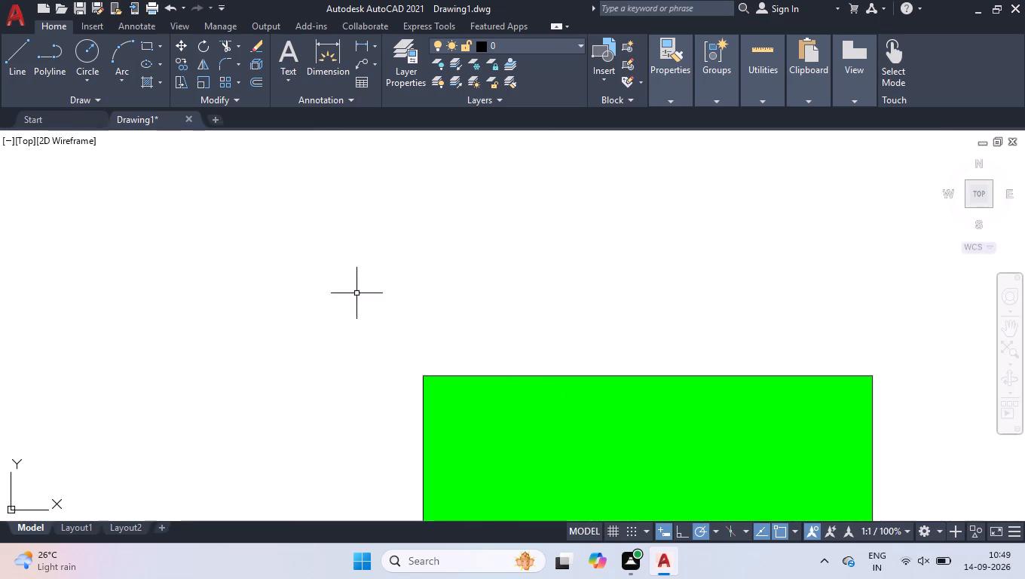
pyautogui.click(348, 289)
pyautogui.click(958, 465)
pyautogui.scroll(2, 617, 403)
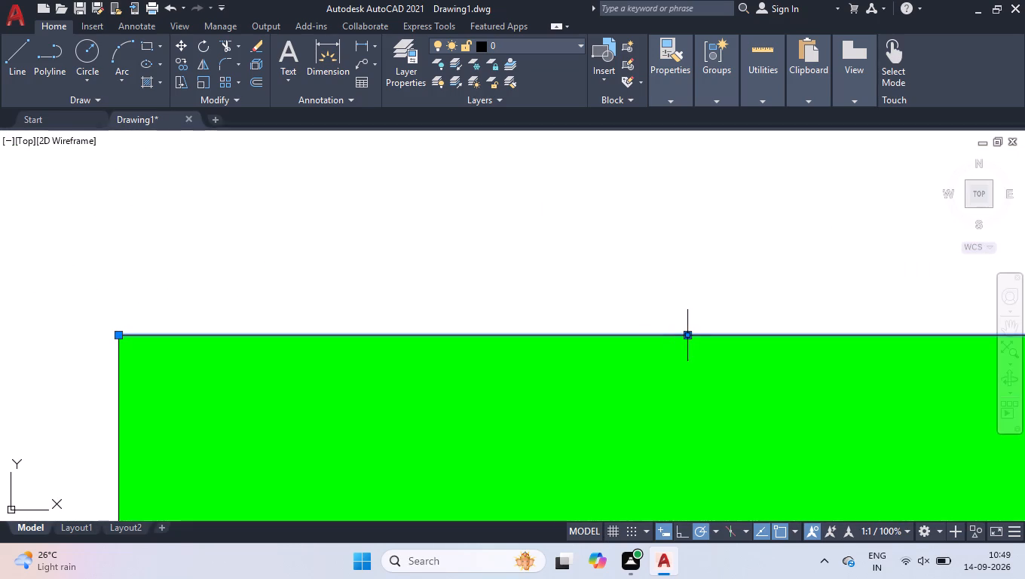
pyautogui.click(686, 334)
pyautogui.write('0.01')
pyautogui.press('Return')
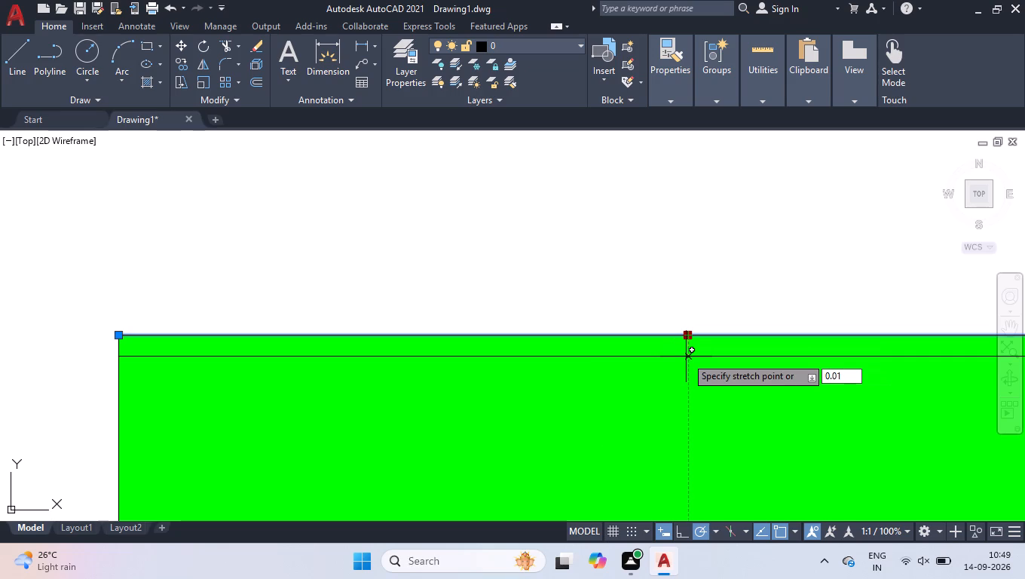
pyautogui.rightClick(648, 275)
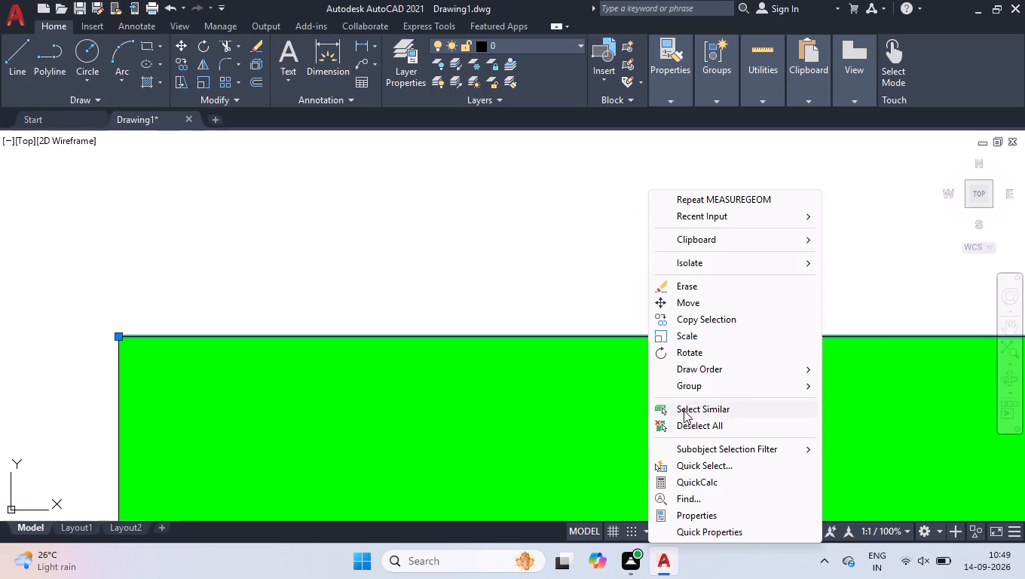
pyautogui.click(683, 423)
# Trim the sliver of green wall hatch projecting past the pooja opening's lower jamb line.
pyautogui.press('t')
pyautogui.press('r')
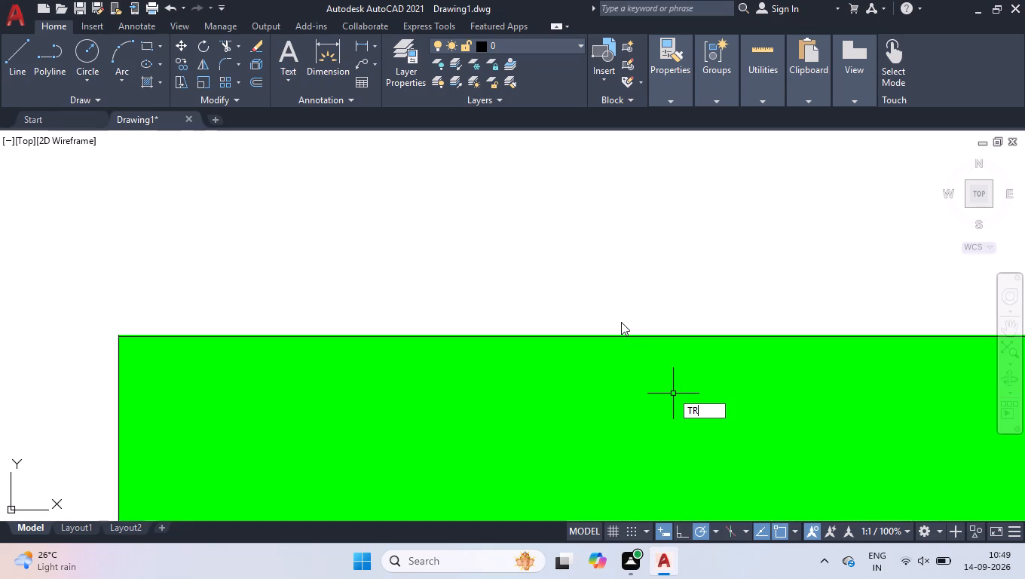
pyautogui.press('Return')
pyautogui.scroll(3, 526, 296)
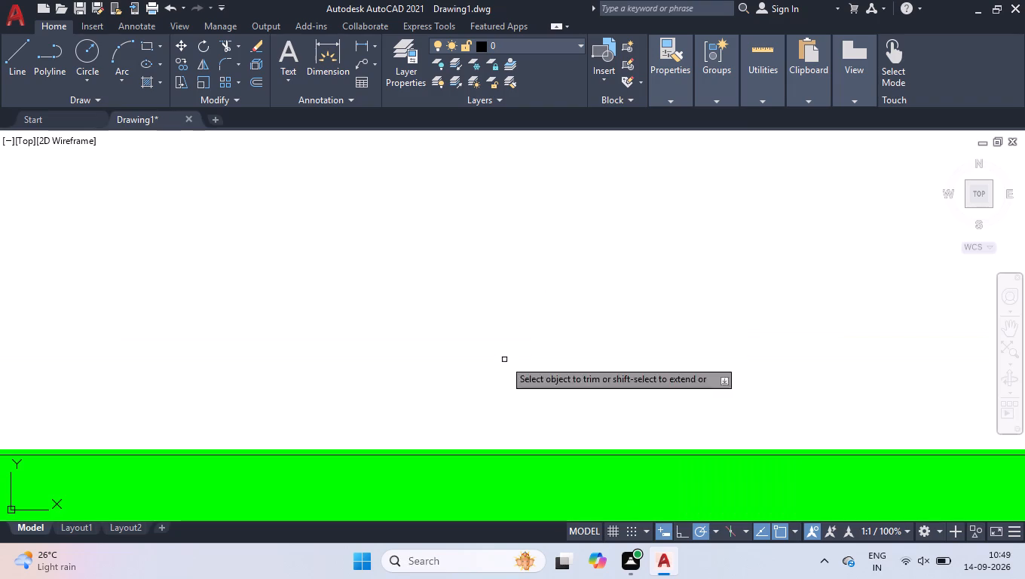
pyautogui.scroll(4, 437, 458)
pyautogui.click(449, 422)
# Trim the sliver of green wall hatch projecting past the pooja opening's upper jamb line.
pyautogui.scroll(-3, 437, 389)
pyautogui.scroll(-3, 498, 334)
pyautogui.scroll(-5, 464, 413)
pyautogui.scroll(-4, 498, 357)
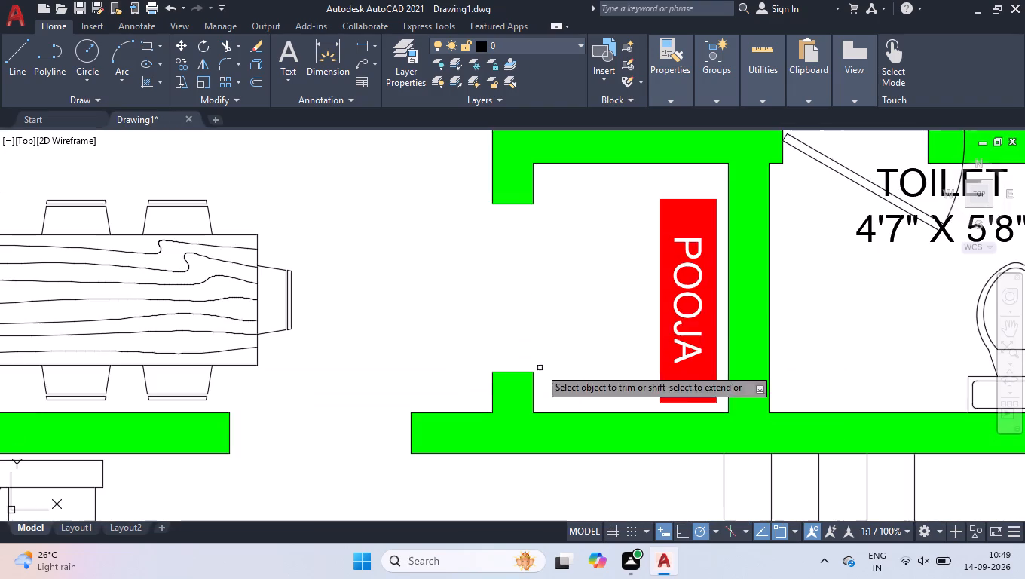
pyautogui.scroll(3, 520, 186)
pyautogui.scroll(3, 475, 238)
pyautogui.scroll(2, 477, 374)
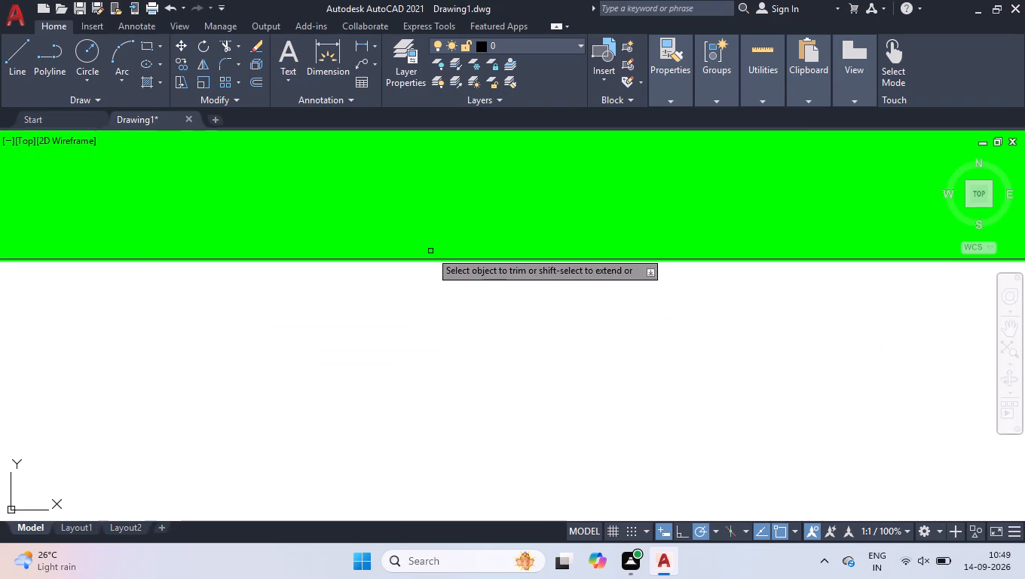
pyautogui.scroll(5, 430, 250)
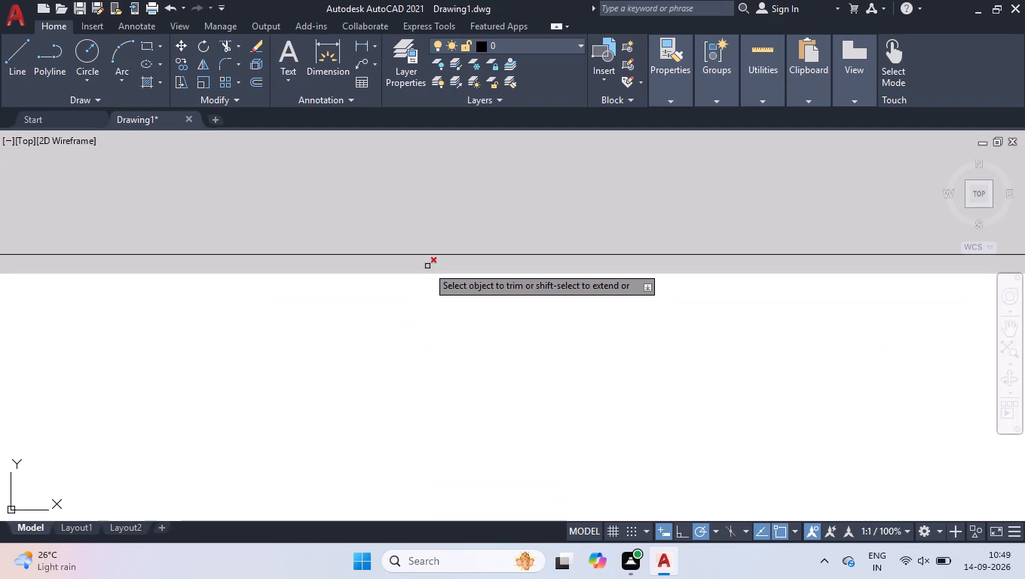
pyautogui.click(460, 267)
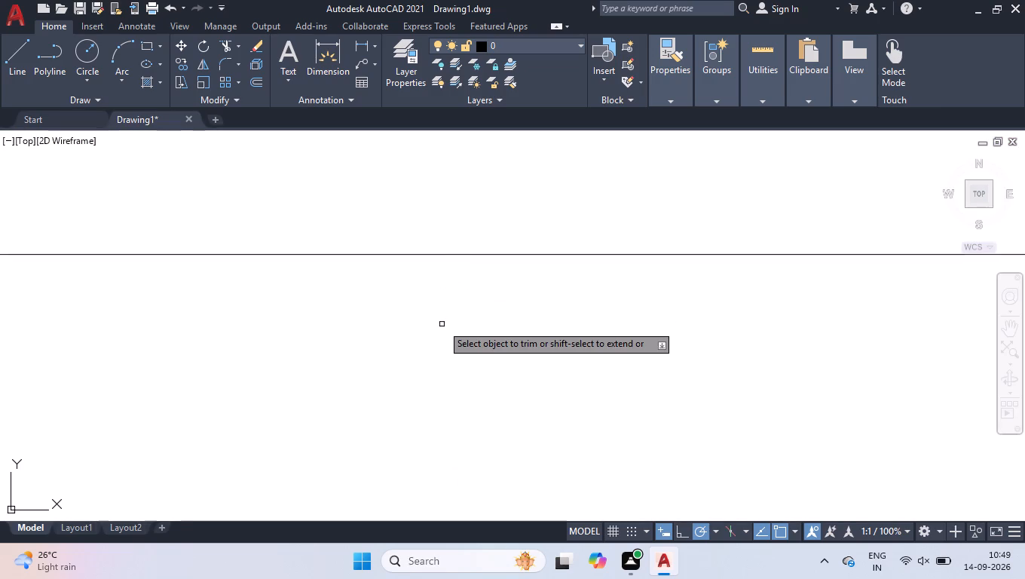
pyautogui.scroll(-3, 442, 324)
pyautogui.press('space')
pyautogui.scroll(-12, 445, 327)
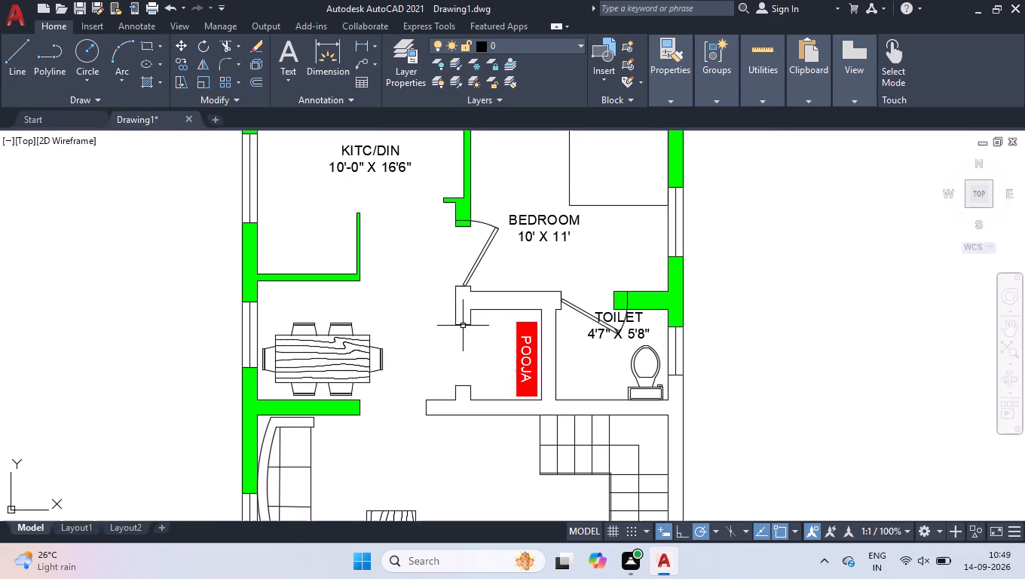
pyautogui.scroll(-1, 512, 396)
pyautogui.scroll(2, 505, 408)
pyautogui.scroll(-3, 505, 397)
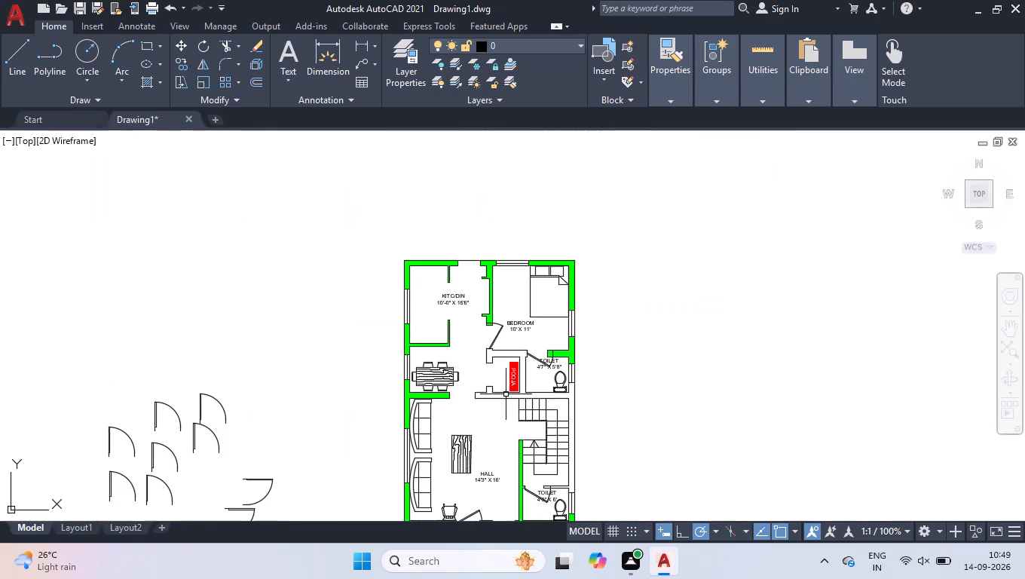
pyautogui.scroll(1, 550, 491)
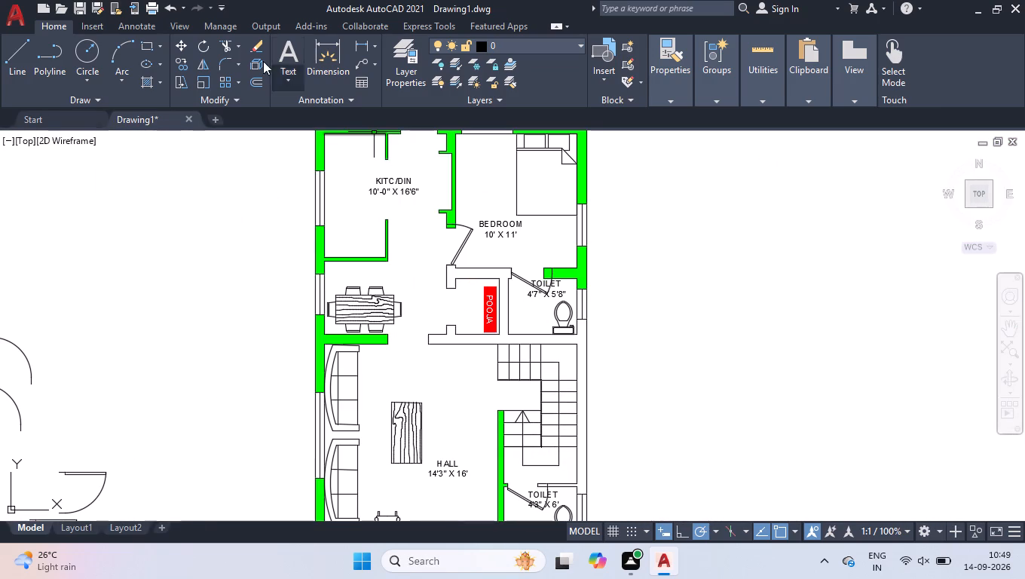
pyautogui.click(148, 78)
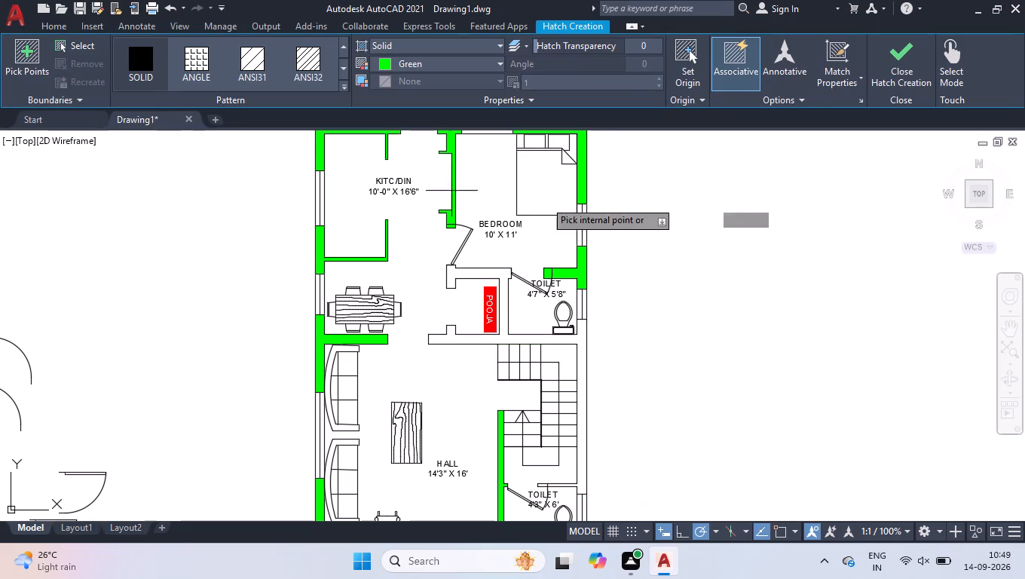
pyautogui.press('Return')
# Measure the pooja opening's width again between its adjusted jamb lines.
pyautogui.scroll(2, 456, 323)
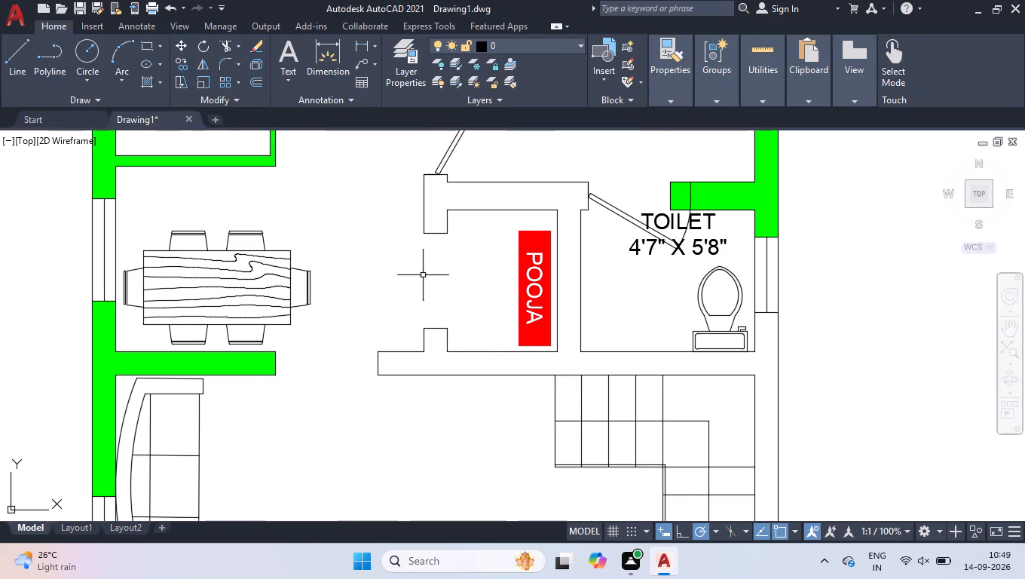
pyautogui.scroll(1, 419, 268)
pyautogui.click(723, 118)
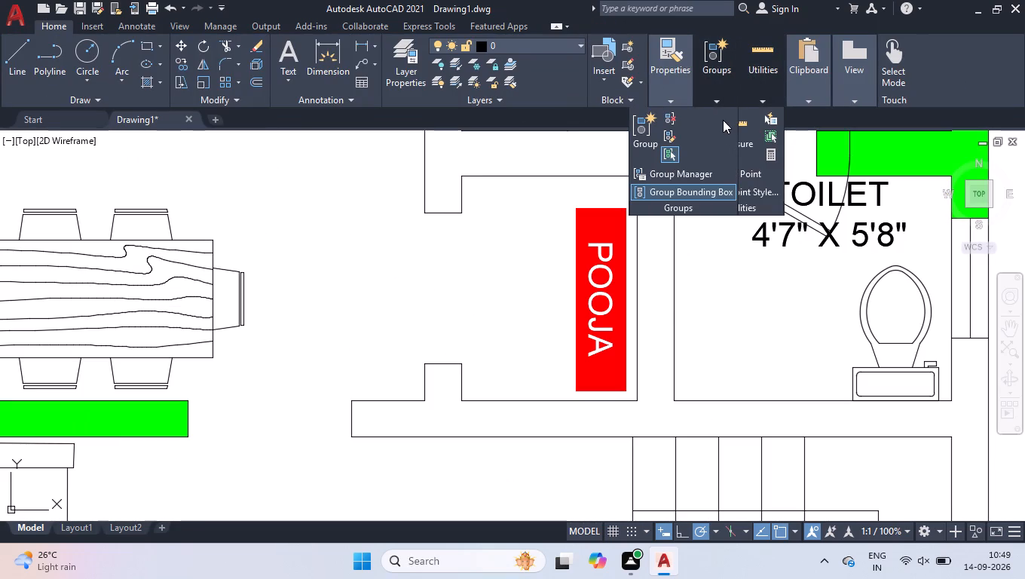
pyautogui.click(755, 112)
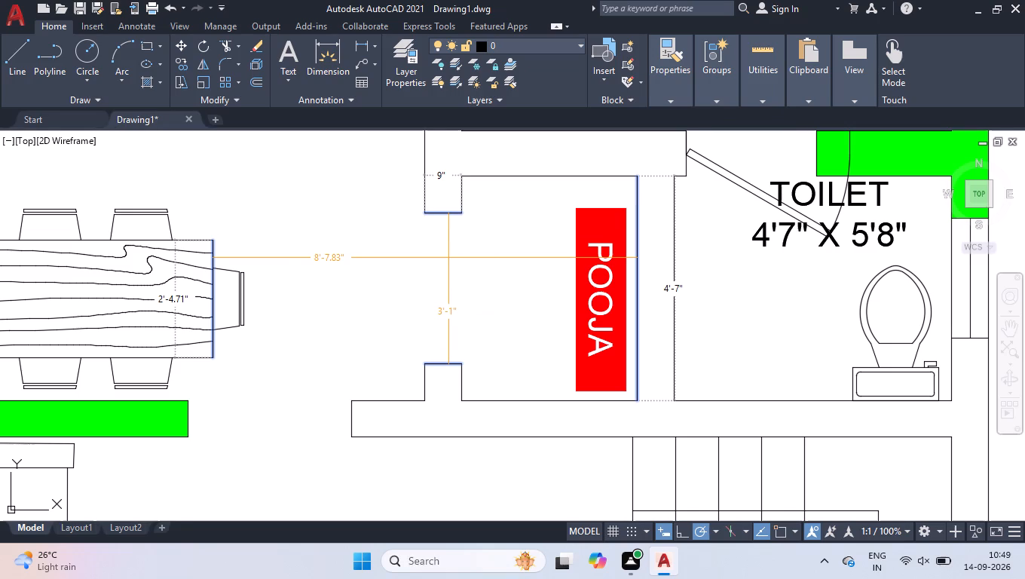
pyautogui.press('space')
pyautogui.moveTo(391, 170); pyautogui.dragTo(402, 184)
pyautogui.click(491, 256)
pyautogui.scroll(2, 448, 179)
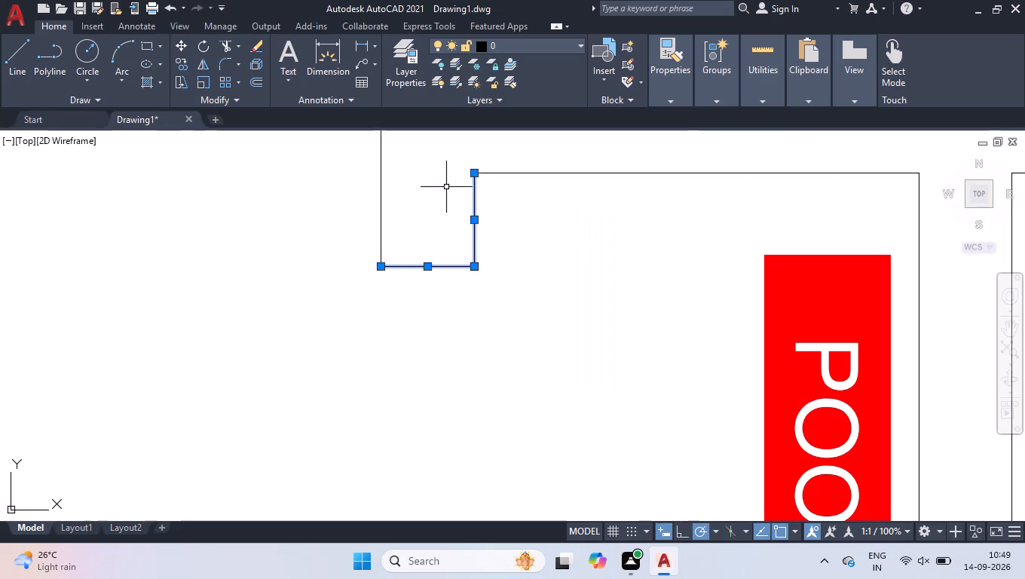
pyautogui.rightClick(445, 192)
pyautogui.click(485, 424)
# Move the upper jamb line of the pooja opening 5.5" upward.
pyautogui.click(355, 234)
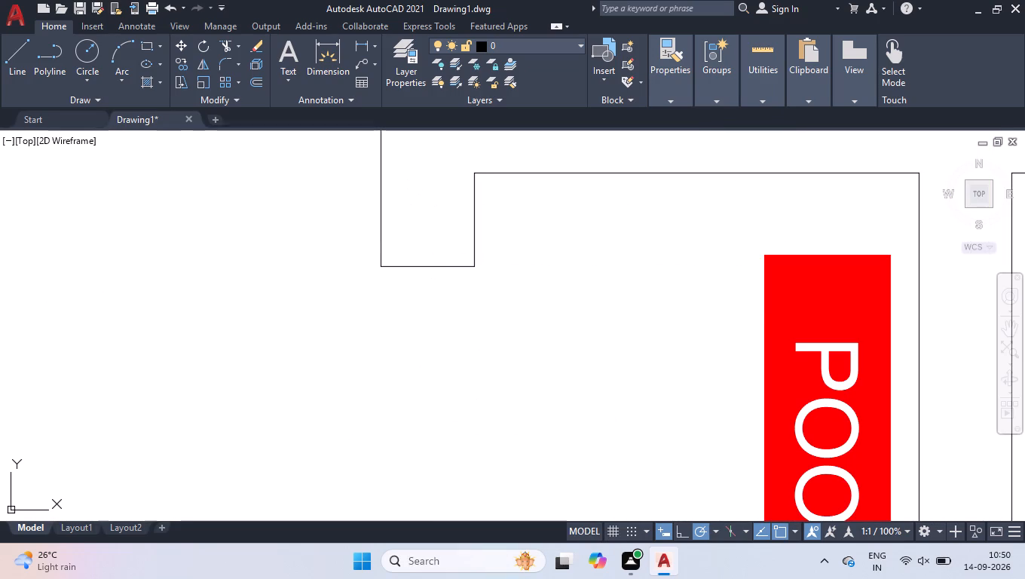
pyautogui.click(549, 302)
pyautogui.scroll(2, 408, 170)
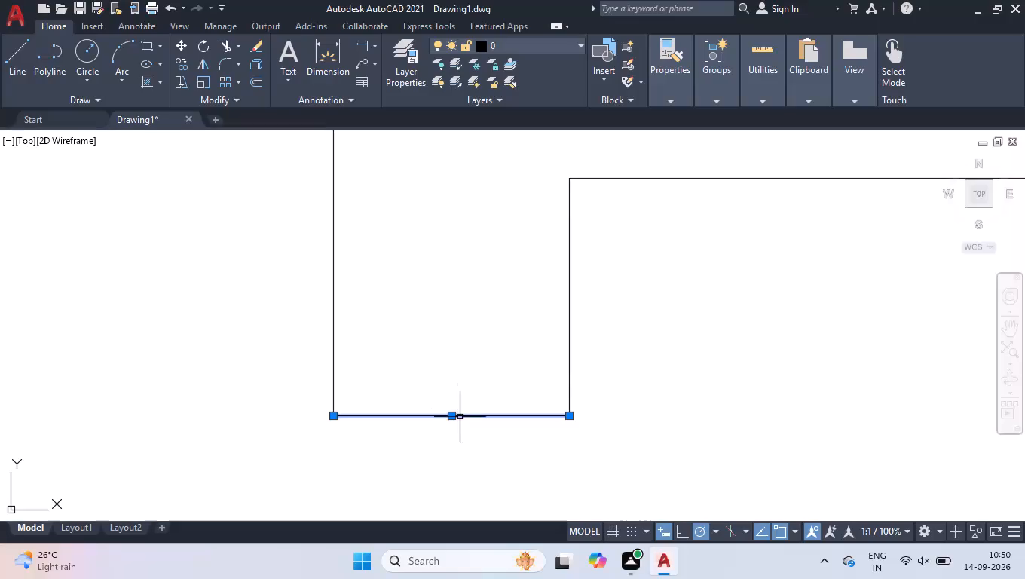
pyautogui.click(451, 415)
pyautogui.write('5.5')
pyautogui.press('Return')
# Move the lower jamb line of the pooja opening 5.5" downward.
pyautogui.scroll(-5, 422, 300)
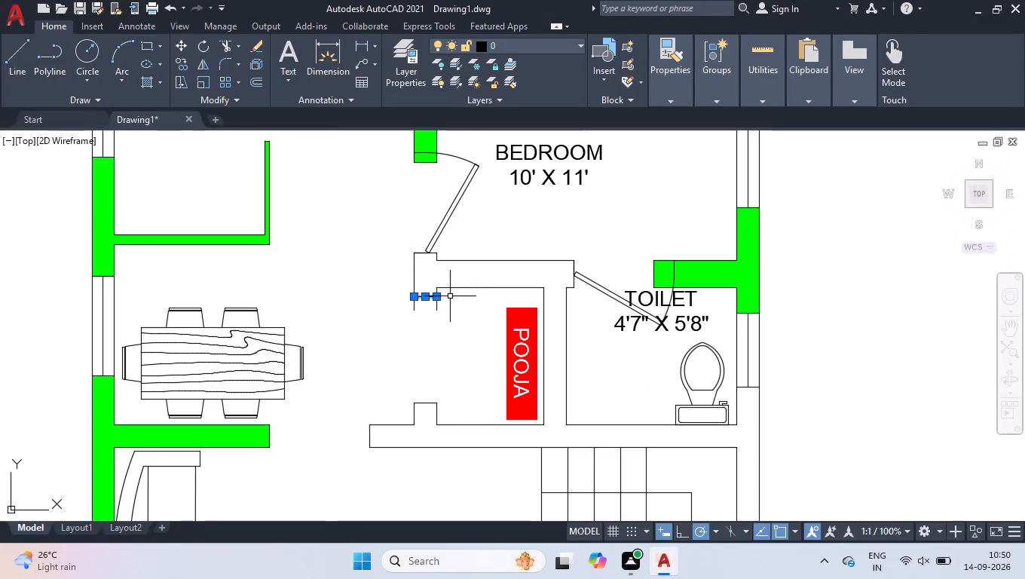
pyautogui.scroll(1, 370, 409)
pyautogui.scroll(3, 517, 464)
pyautogui.click(240, 196)
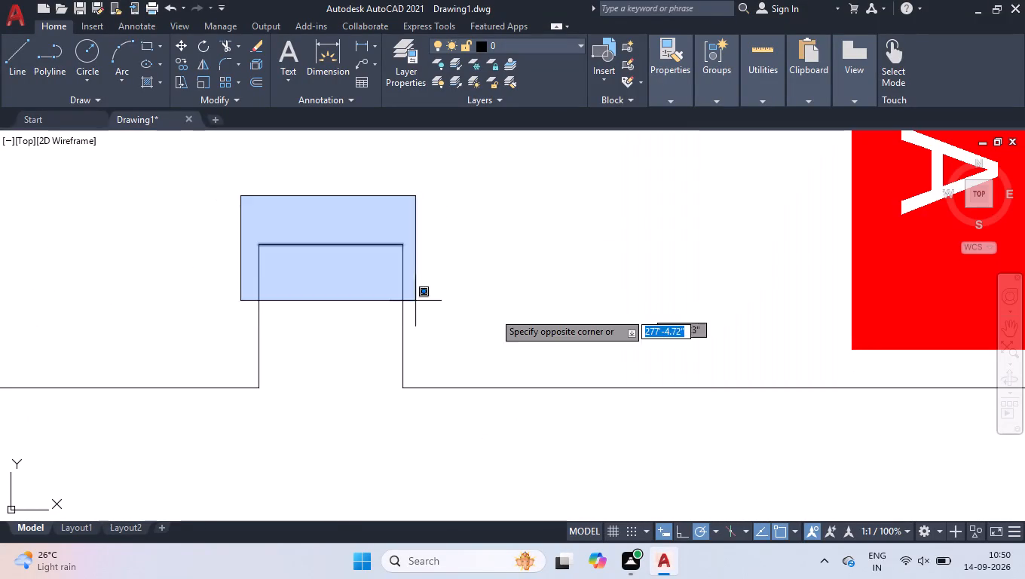
pyautogui.click(506, 312)
pyautogui.click(333, 246)
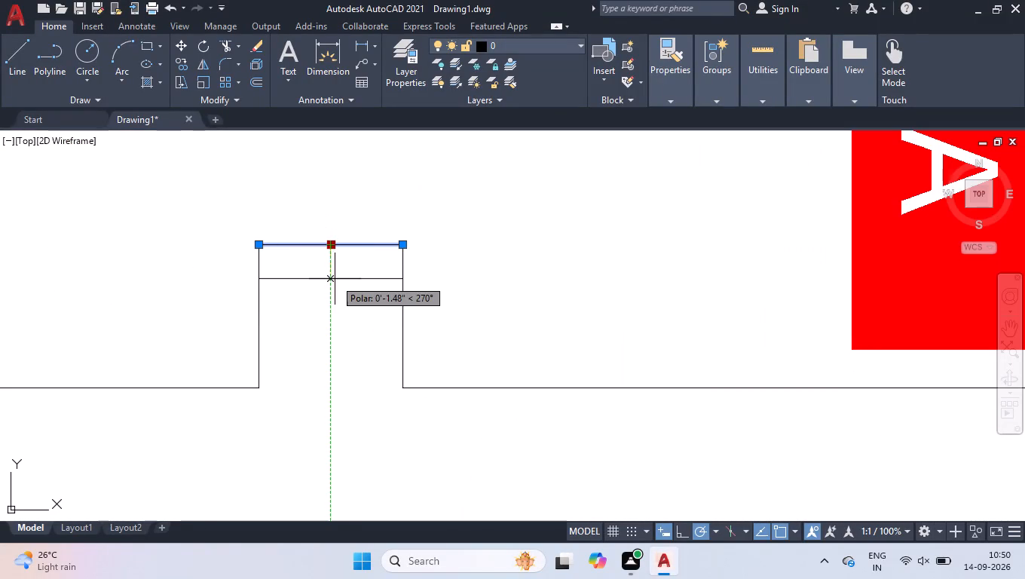
pyautogui.write('5.5')
pyautogui.press('Return')
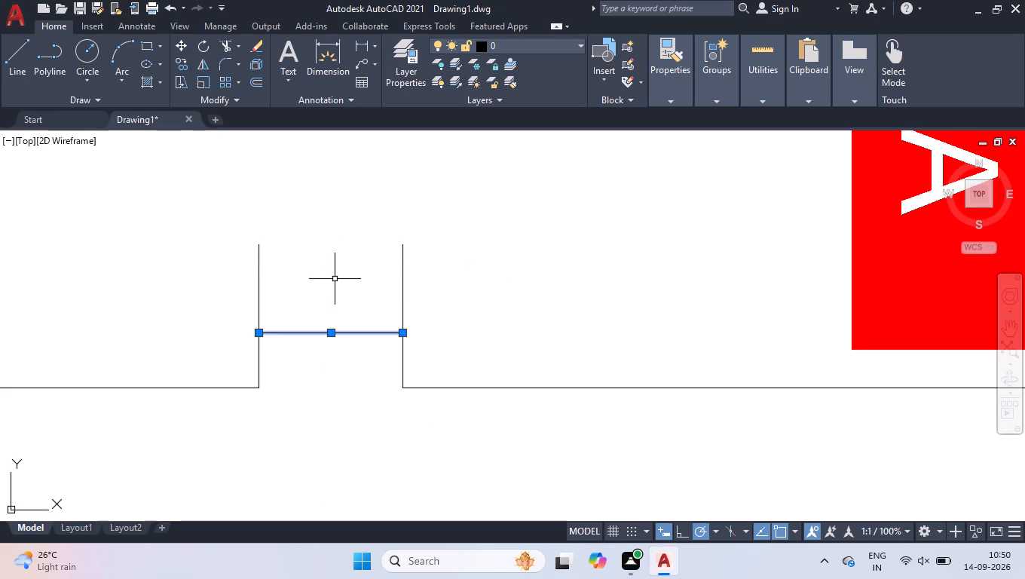
pyautogui.press('Return')
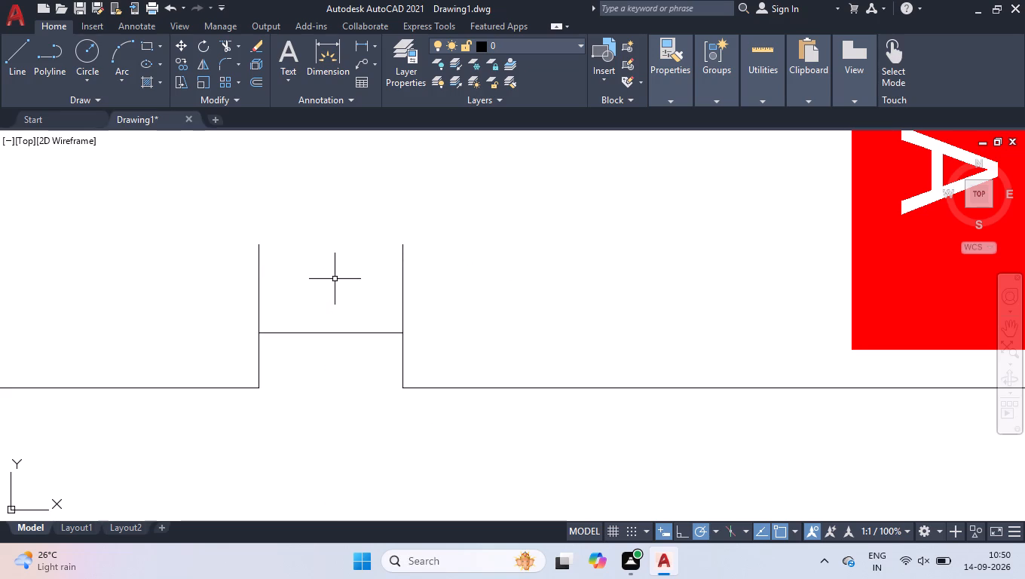
# Trim the leftover wall line stubs projecting past the moved lower and upper jamb lines of the pooja opening.
pyautogui.write('TR')
pyautogui.press('Return')
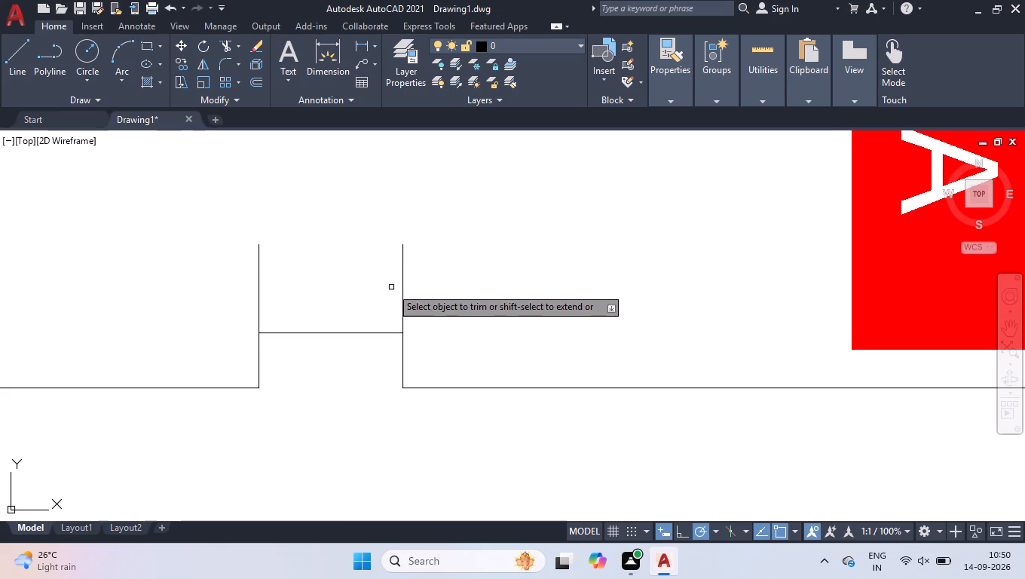
pyautogui.click(397, 284)
pyautogui.doubleClick(459, 286)
pyautogui.click(259, 287)
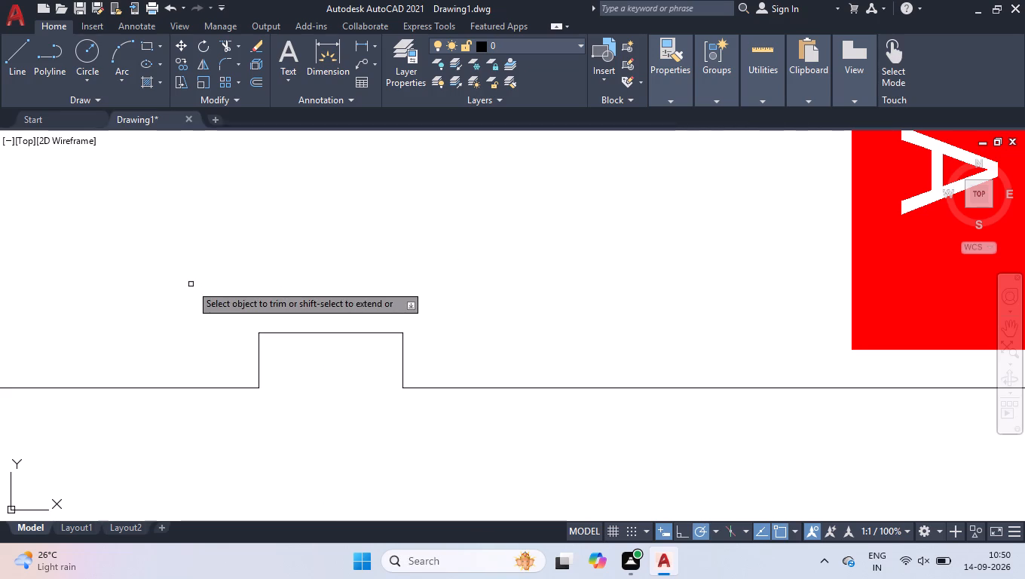
pyautogui.scroll(-3, 476, 292)
pyautogui.scroll(-2, 540, 202)
pyautogui.scroll(2, 509, 167)
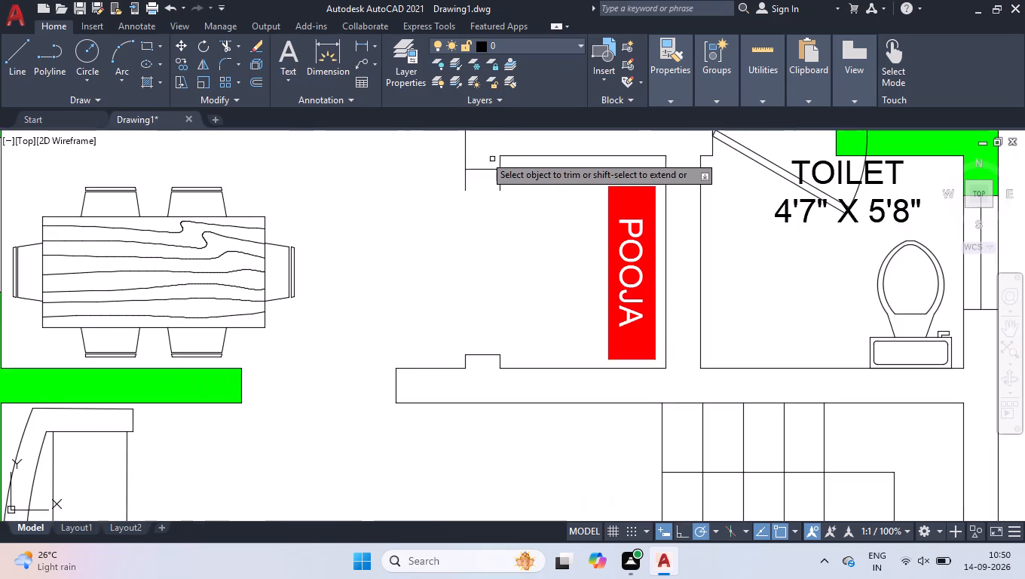
pyautogui.scroll(3, 477, 152)
pyautogui.click(592, 282)
pyautogui.click(379, 263)
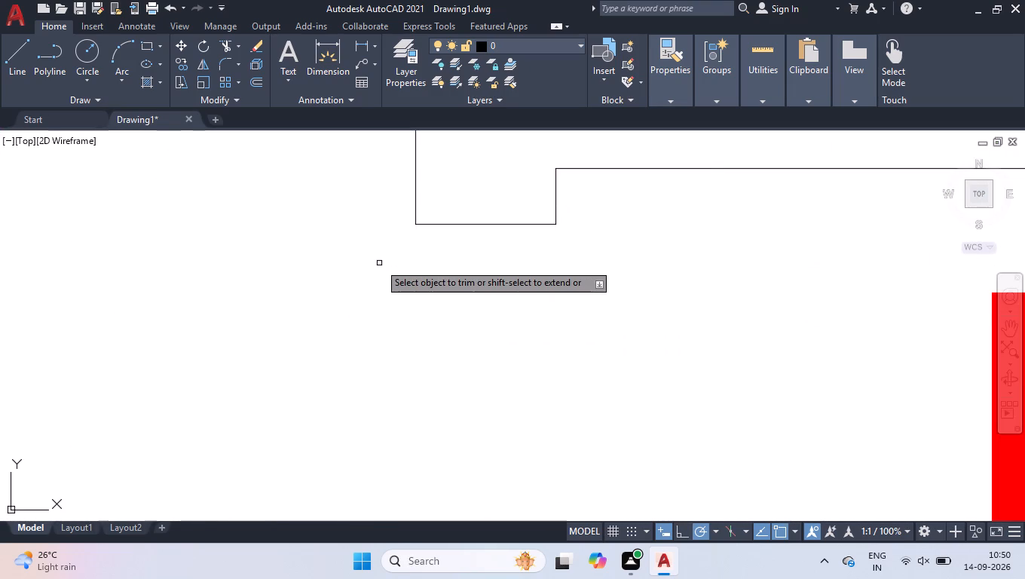
pyautogui.press('space')
# Move the upper of the two rotated doors by its hinge-side endpoint to the outer corner of the pooja opening's upper jamb.
pyautogui.scroll(-4, 379, 263)
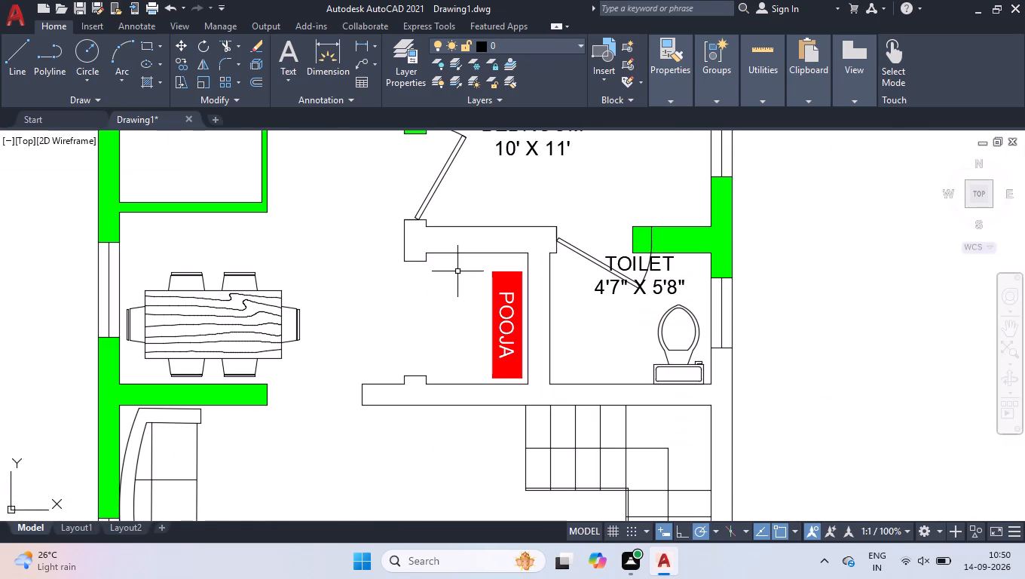
pyautogui.scroll(-1, 458, 271)
pyautogui.scroll(-2, 601, 289)
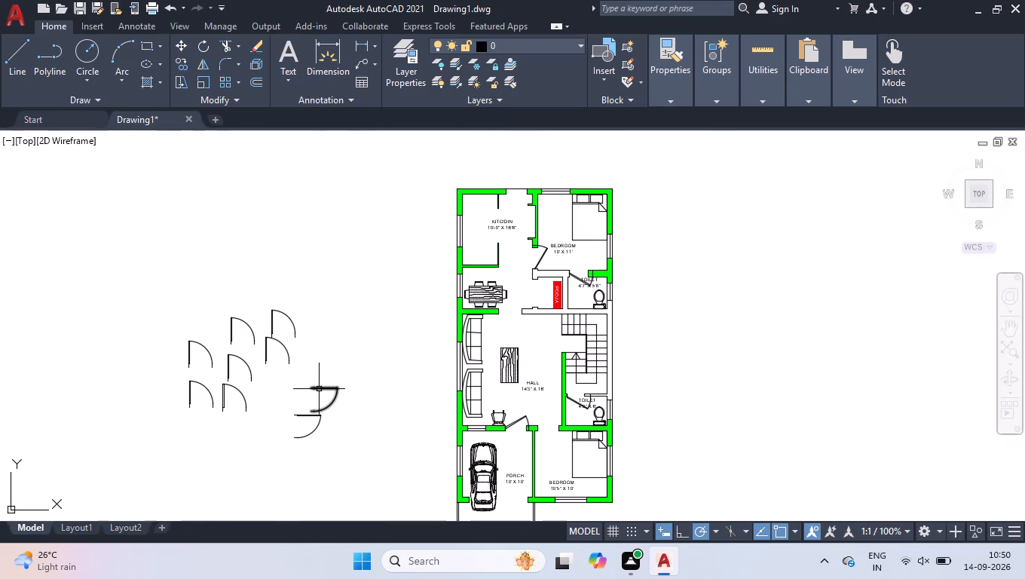
pyautogui.click(319, 389)
pyautogui.press('m')
pyautogui.press('Return')
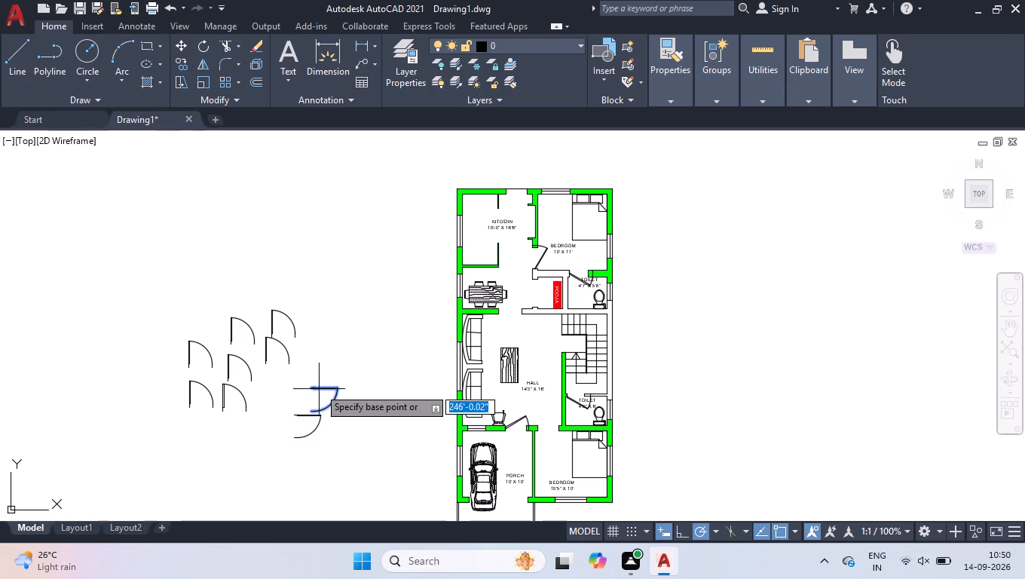
pyautogui.scroll(6, 318, 387)
pyautogui.scroll(2, 190, 403)
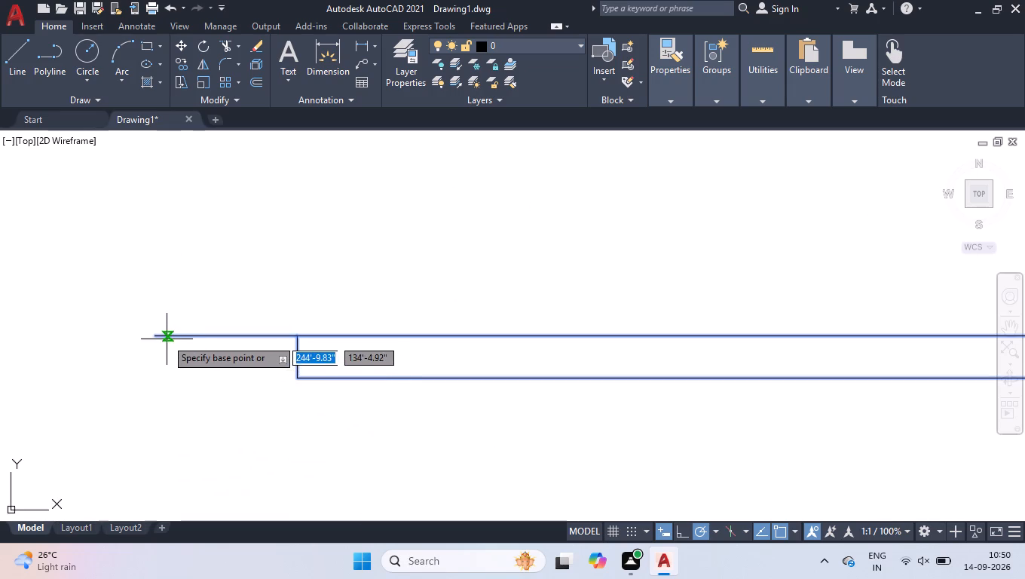
pyautogui.click(157, 333)
pyautogui.scroll(-3, 156, 333)
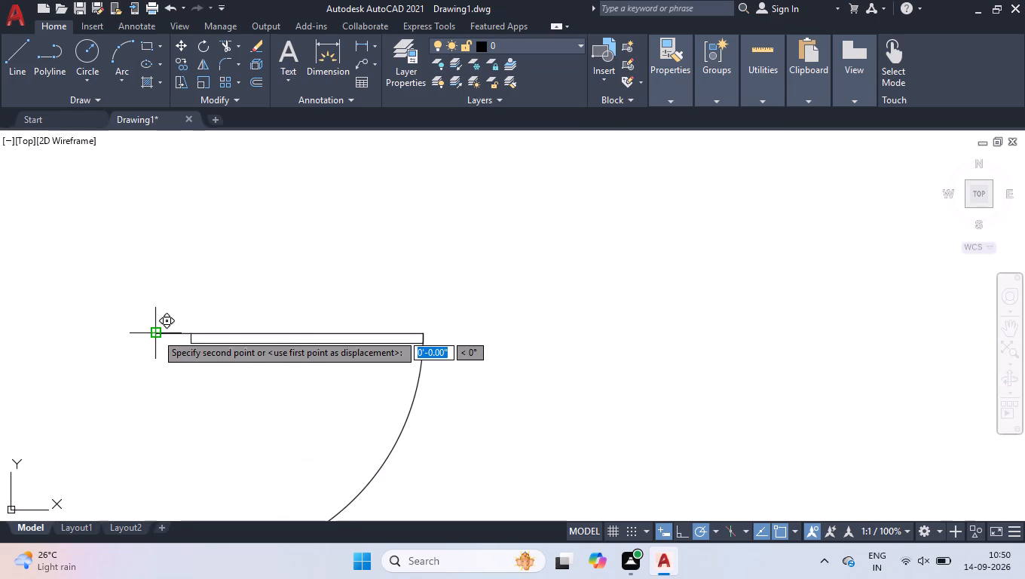
pyautogui.scroll(-4, 156, 333)
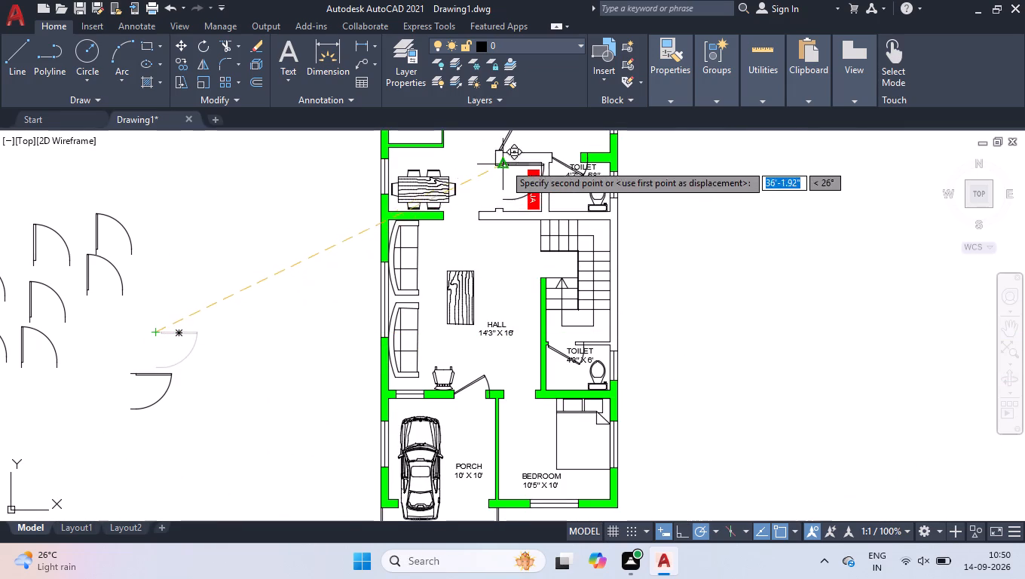
pyautogui.scroll(6, 504, 164)
pyautogui.click(329, 182)
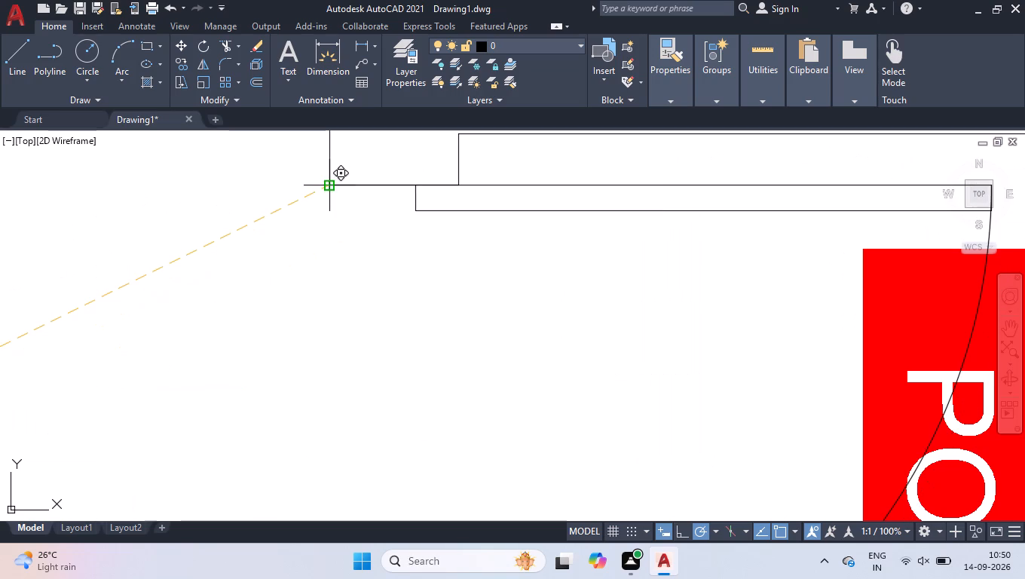
# Flip the remaining rotated door vertically so its leaf lies along the bottom and it swings upward.
pyautogui.scroll(-5, 329, 182)
pyautogui.scroll(-2, 350, 310)
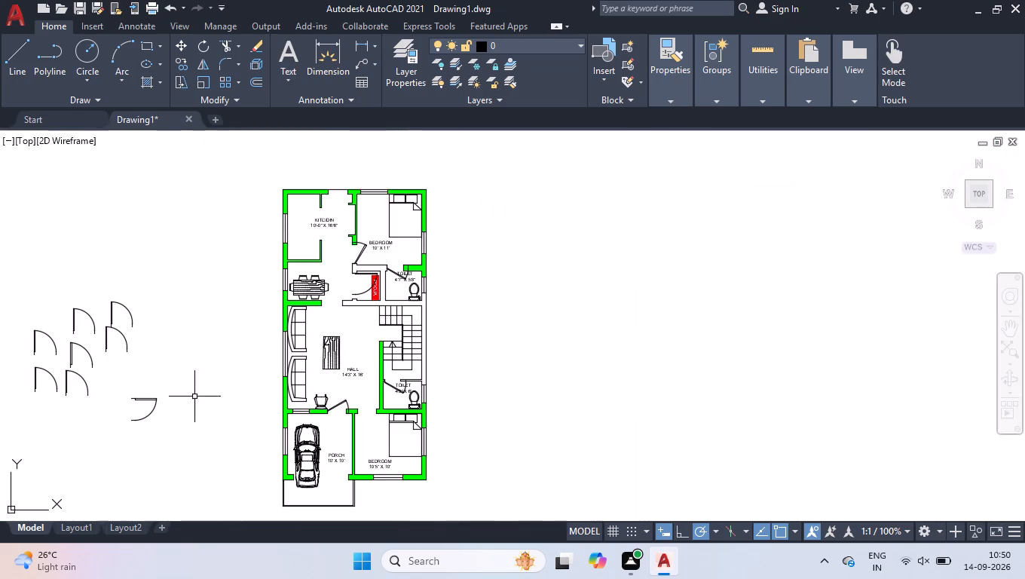
pyautogui.click(146, 430)
pyautogui.click(122, 405)
pyautogui.scroll(3, 123, 404)
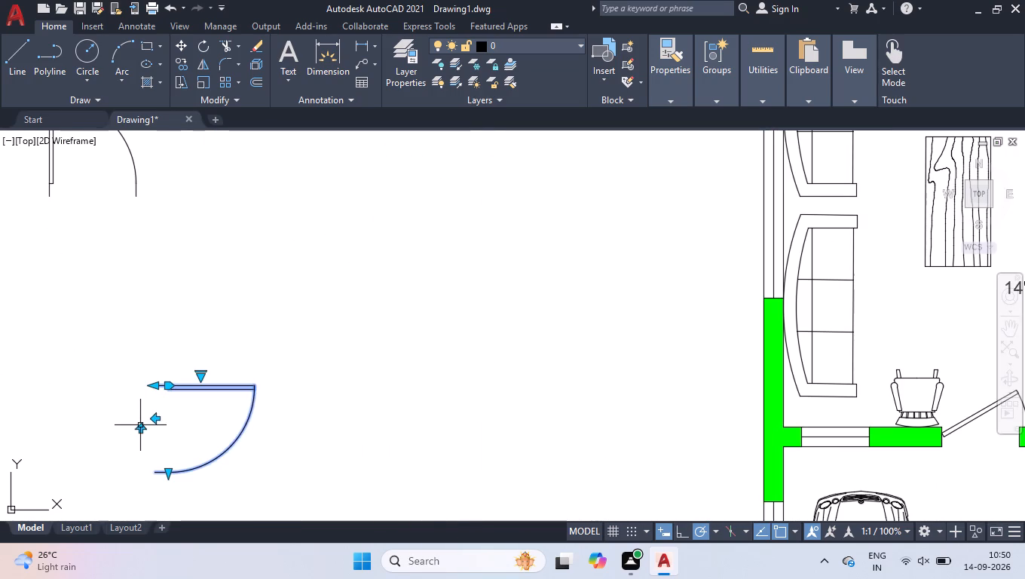
pyautogui.click(141, 428)
# Move the flipped door by its hinge-side endpoint to the outer corner of the pooja opening's lower jamb.
pyautogui.press('space')
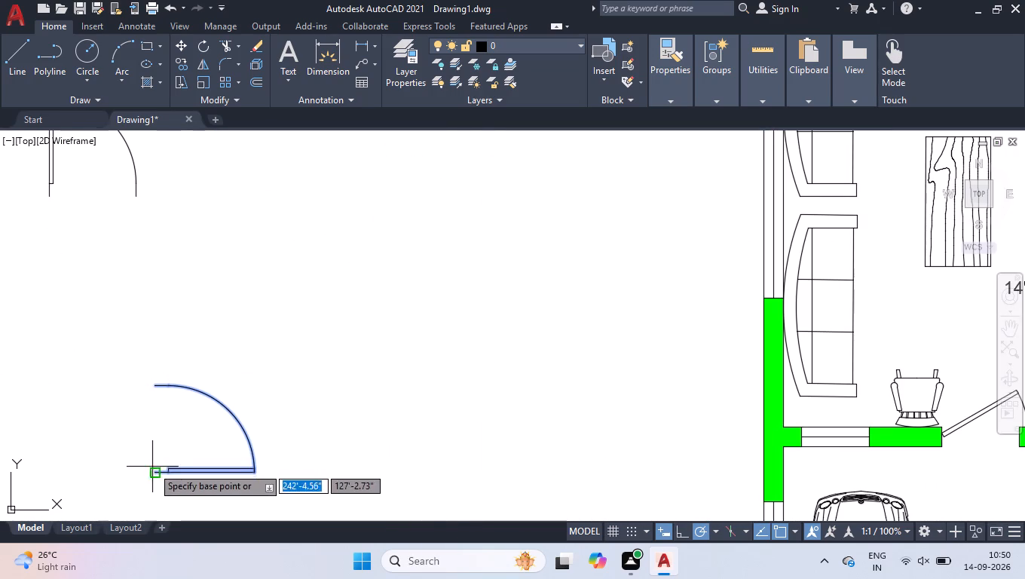
pyautogui.click(152, 470)
pyautogui.scroll(-3, 172, 444)
pyautogui.scroll(2, 337, 321)
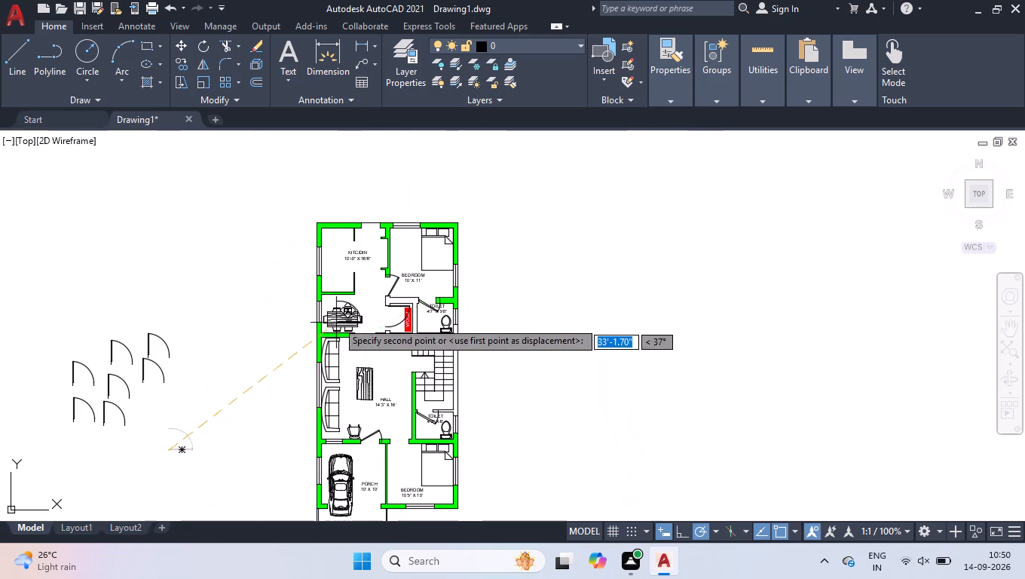
pyautogui.scroll(1, 338, 319)
pyautogui.scroll(3, 546, 348)
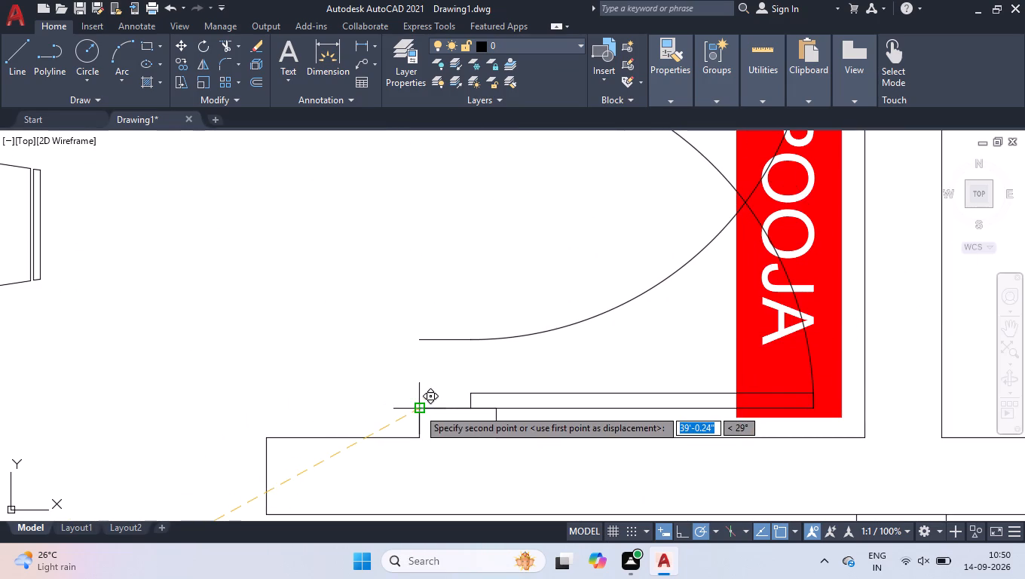
pyautogui.click(418, 409)
# Resize both pooja doors to 2' so their swings meet mid-opening, and deselect them.
pyautogui.scroll(-2, 494, 364)
pyautogui.click(554, 243)
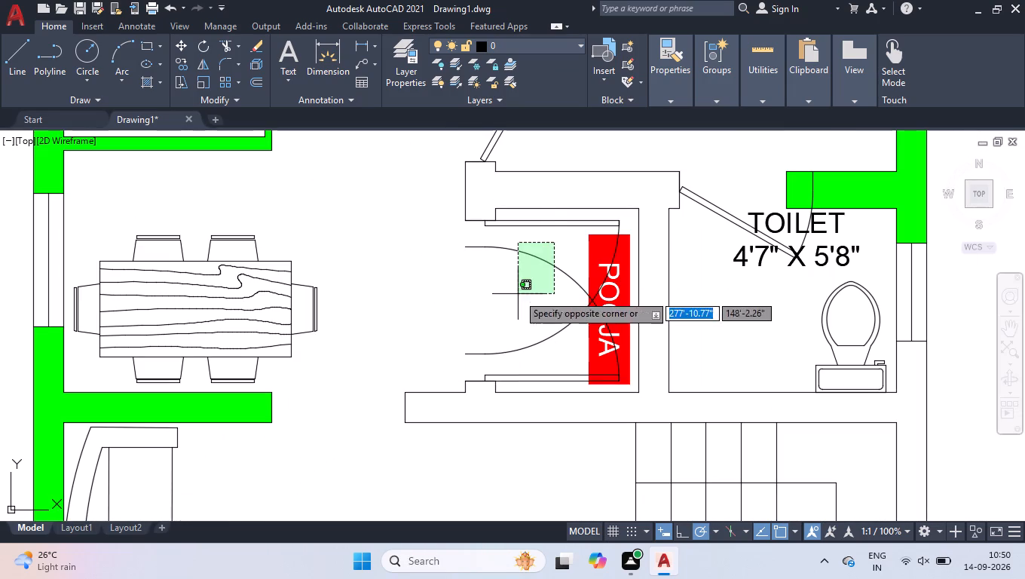
pyautogui.click(518, 294)
pyautogui.click(531, 364)
pyautogui.click(512, 333)
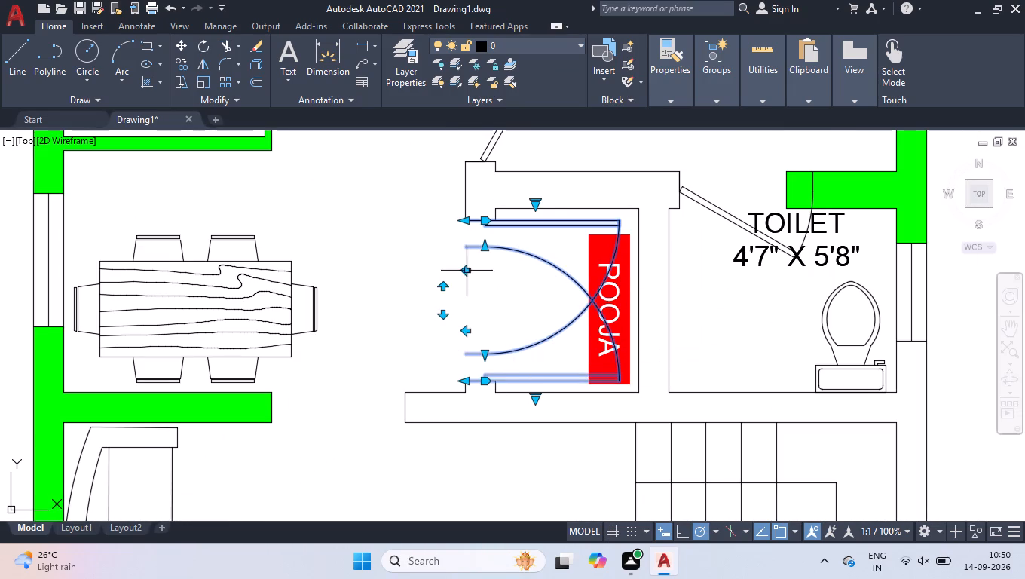
pyautogui.click(483, 248)
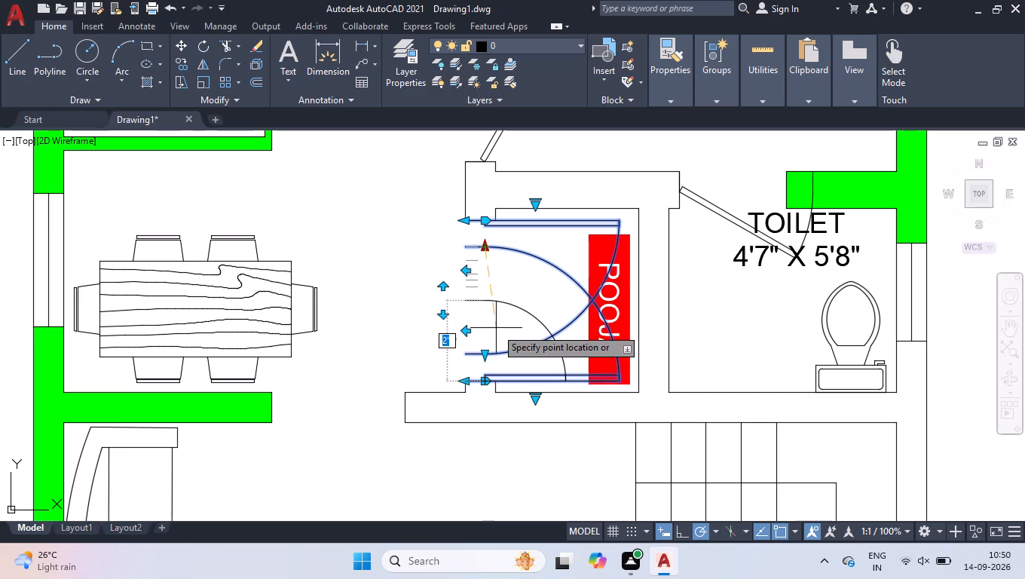
pyautogui.click(496, 328)
pyautogui.click(484, 358)
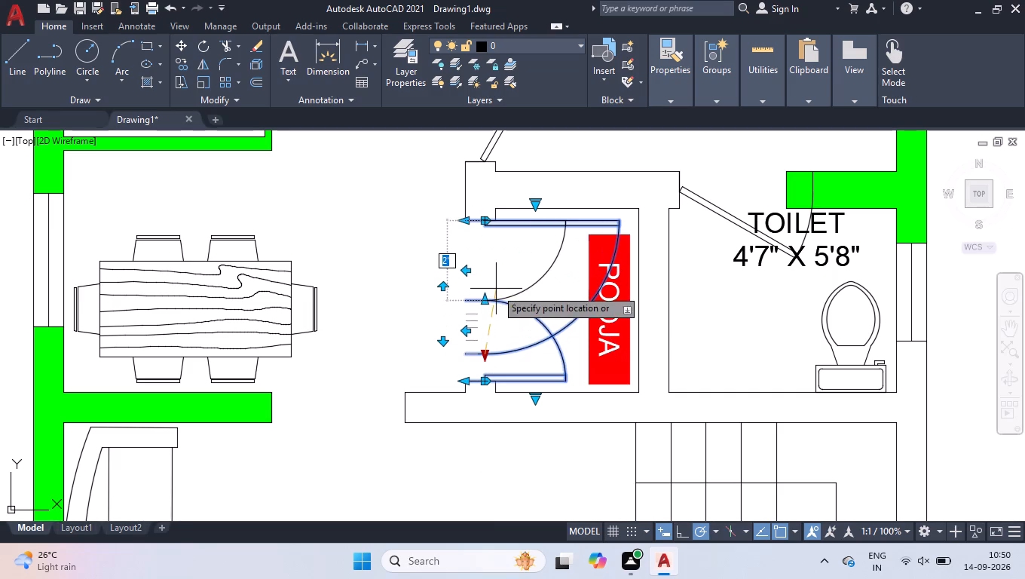
pyautogui.click(496, 289)
pyautogui.rightClick(481, 345)
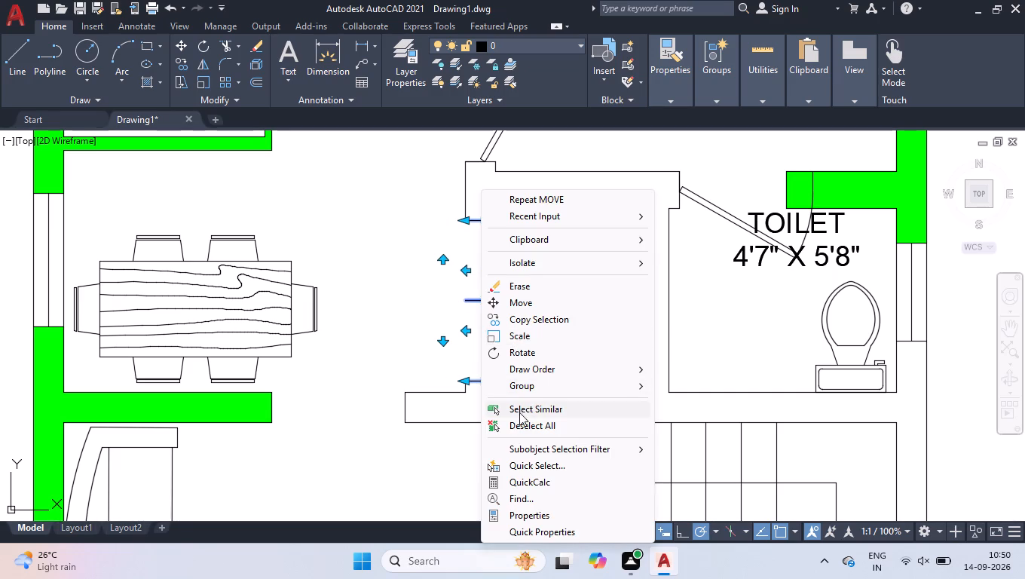
pyautogui.click(514, 420)
# Delete six of the spare door blocks beside the floor plan, keeping only the upper door of the leftmost pair.
pyautogui.scroll(-1, 504, 361)
pyautogui.scroll(-3, 556, 297)
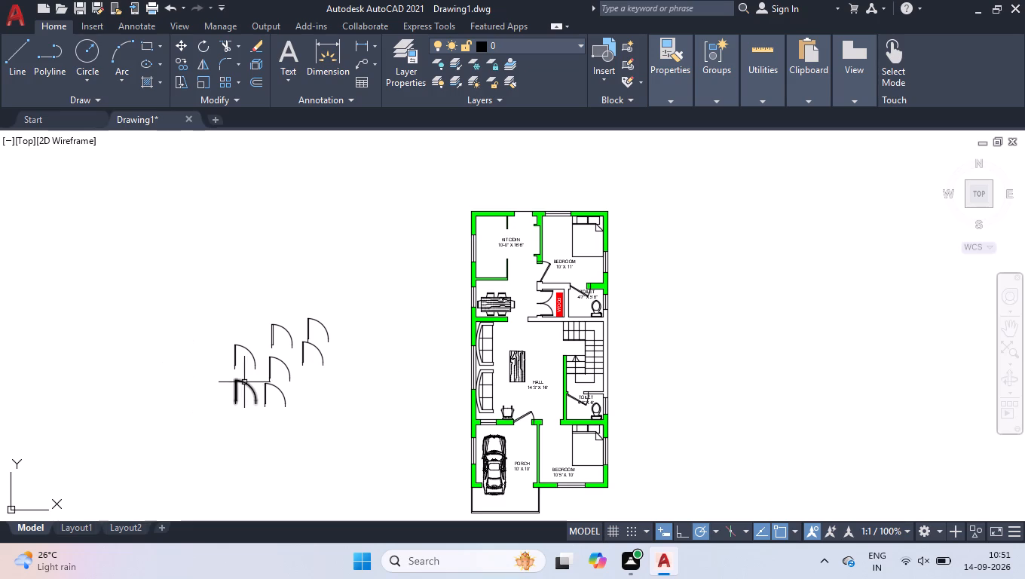
pyautogui.click(360, 305)
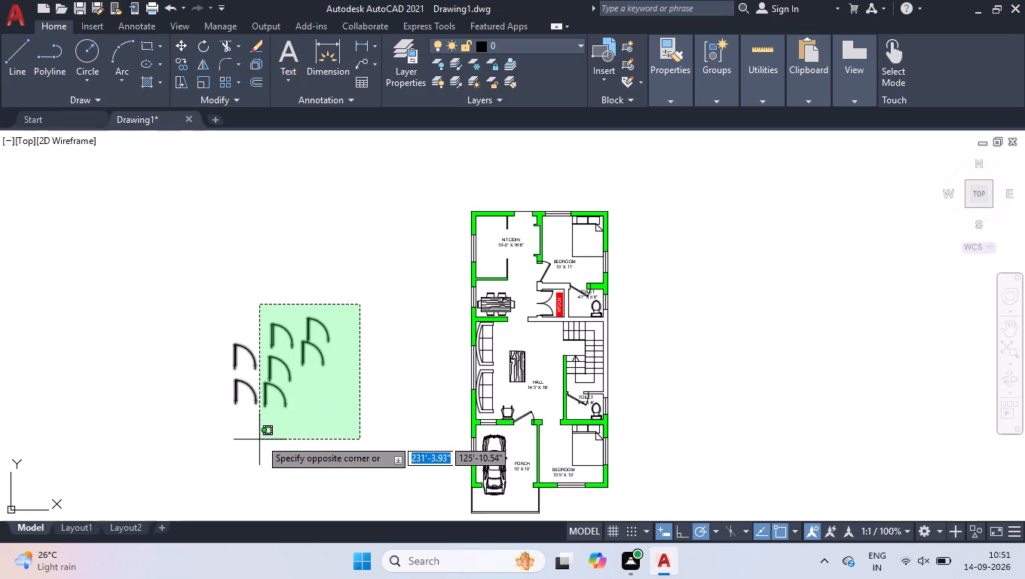
pyautogui.click(262, 437)
pyautogui.click(264, 387)
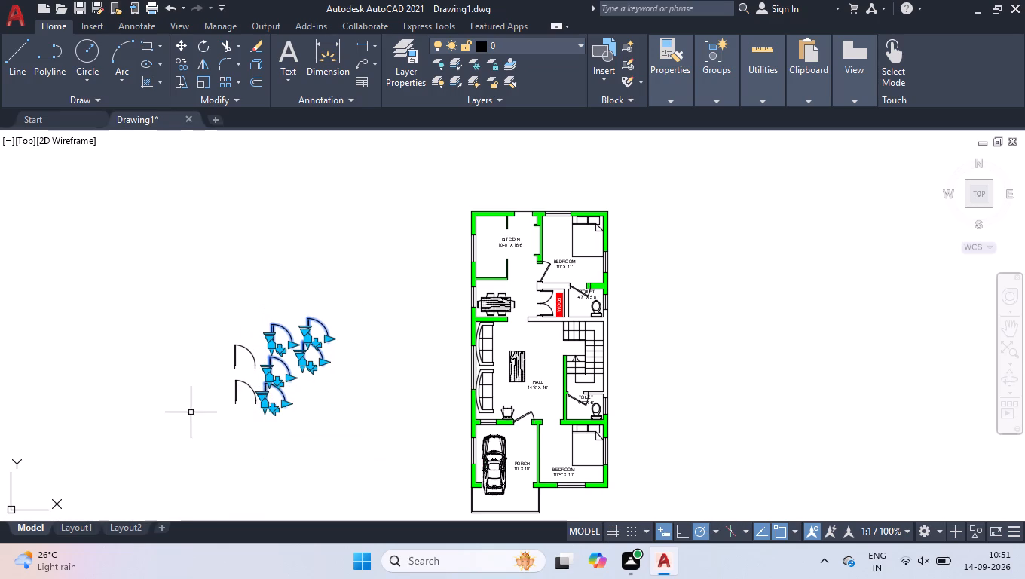
pyautogui.click(189, 412)
pyautogui.click(266, 378)
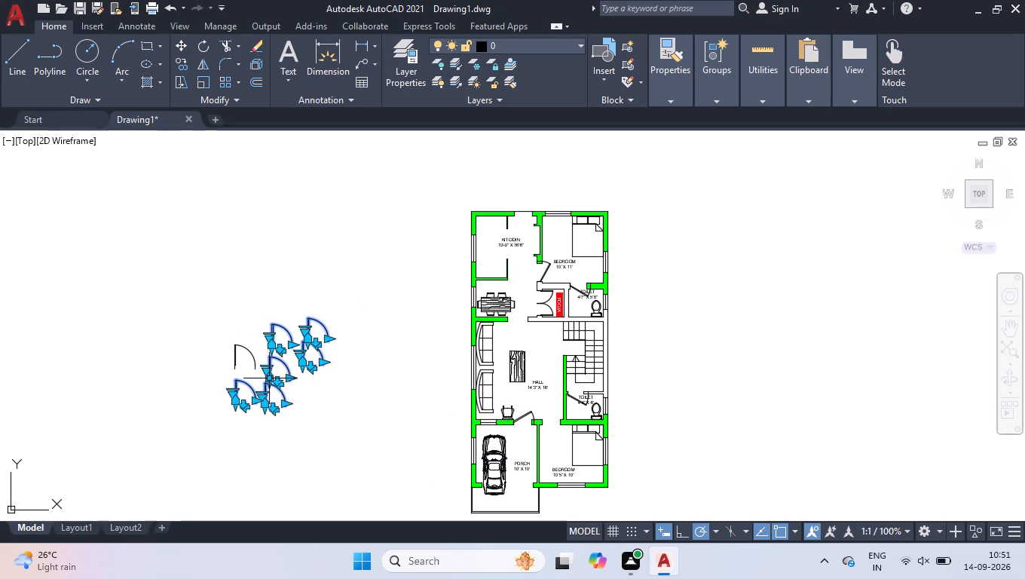
pyautogui.press('Delete')
# Flip the remaining spare door vertically so that its leaf extends downward from the hinge.
pyautogui.click(258, 367)
pyautogui.click(243, 363)
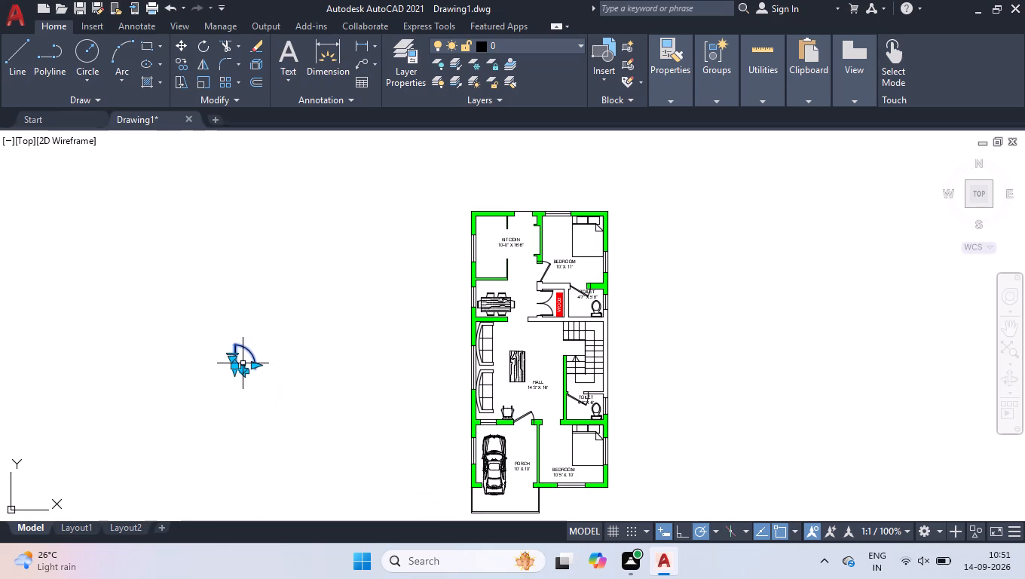
pyautogui.scroll(3, 241, 370)
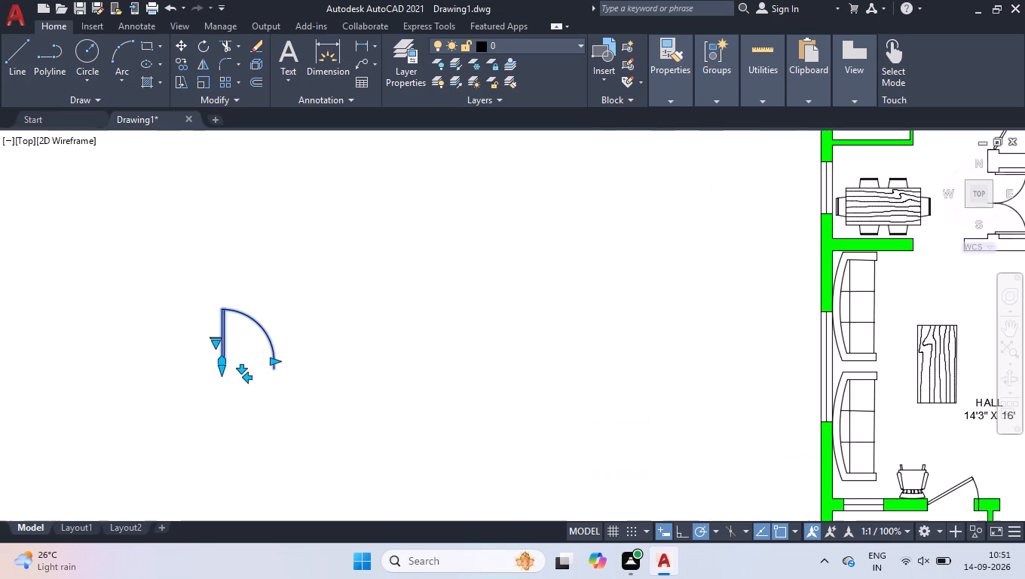
pyautogui.click(240, 371)
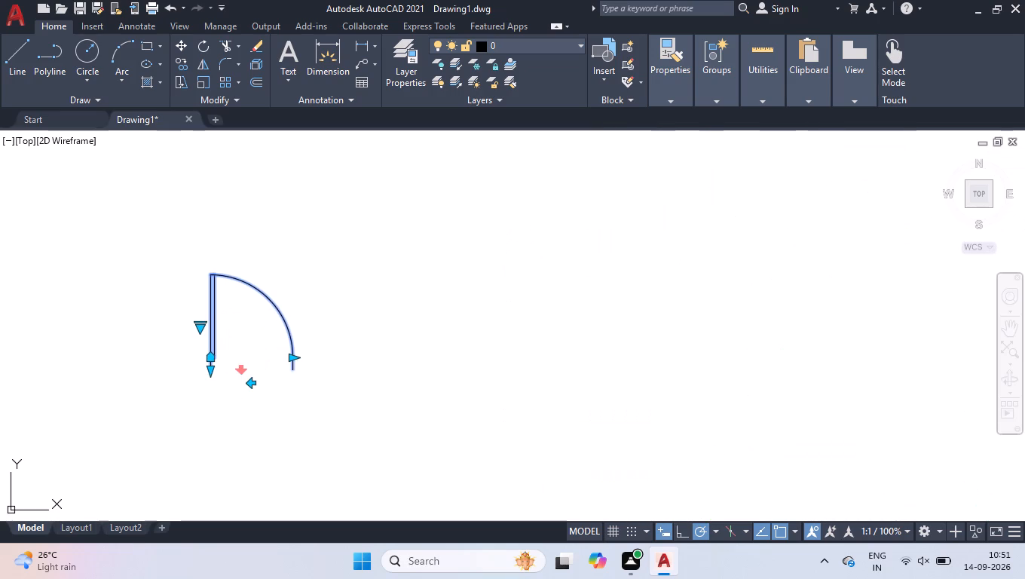
# Move the flipped door by its hinge-side endpoint to the hall-side corner of the 10'5" X 10' bedroom opening's left jamb.
pyautogui.press('m')
pyautogui.press('Return')
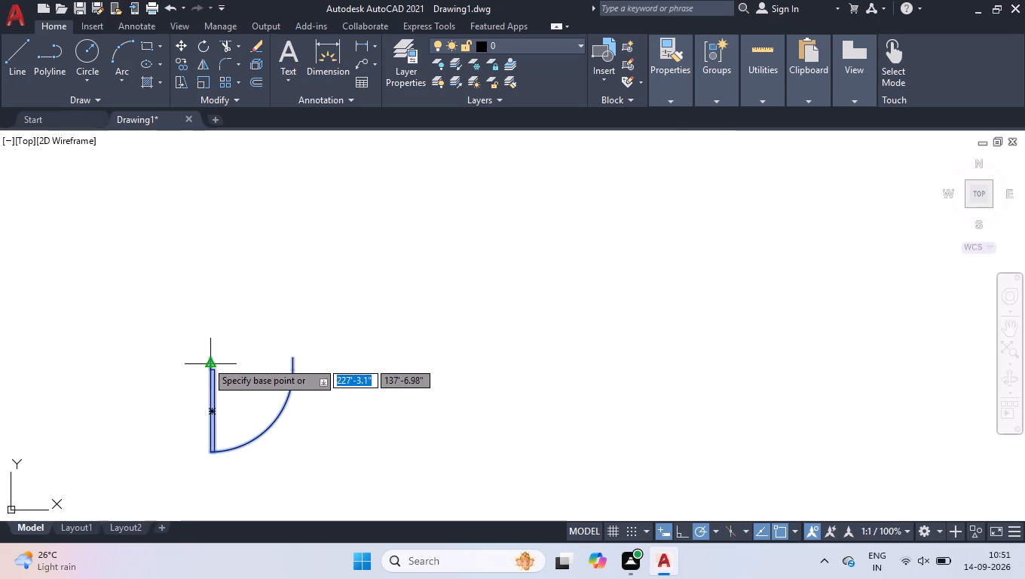
pyautogui.click(209, 355)
pyautogui.scroll(-2, 209, 355)
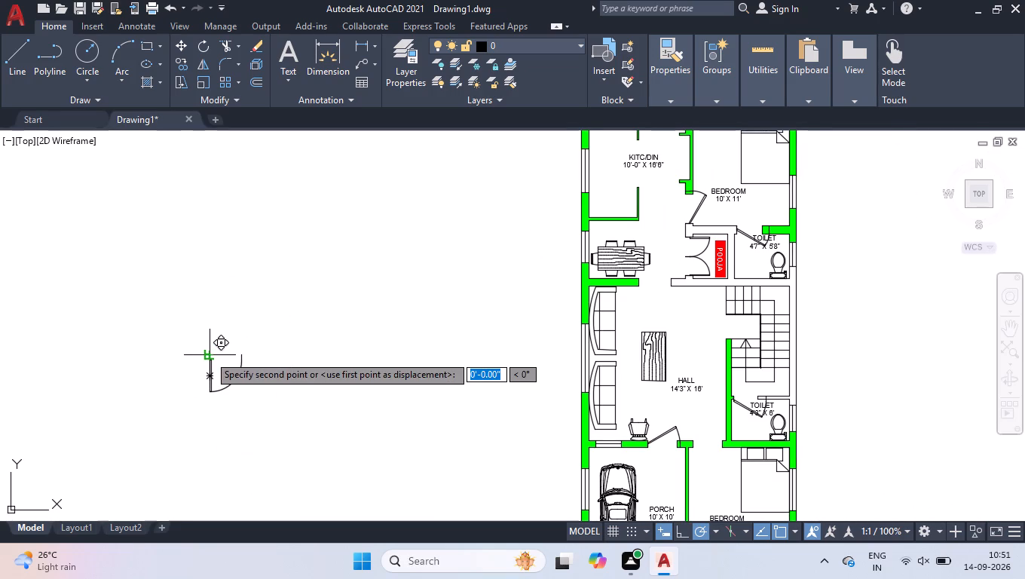
pyautogui.scroll(4, 696, 453)
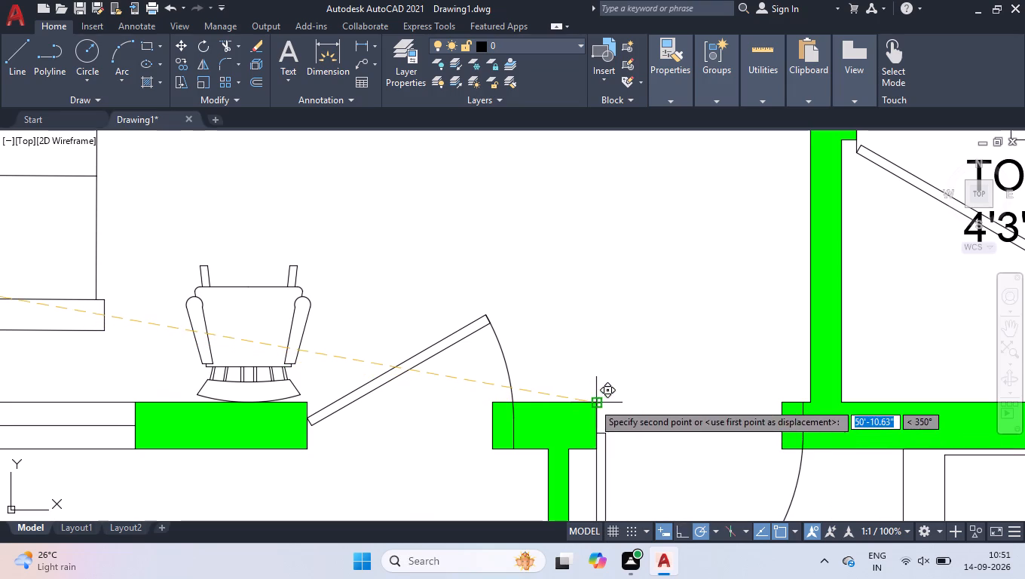
pyautogui.click(593, 403)
# Shorten the newly placed front bedroom door so that its swing ends at the opening's opposite jamb.
pyautogui.scroll(-2, 607, 329)
pyautogui.click(697, 421)
pyautogui.click(644, 399)
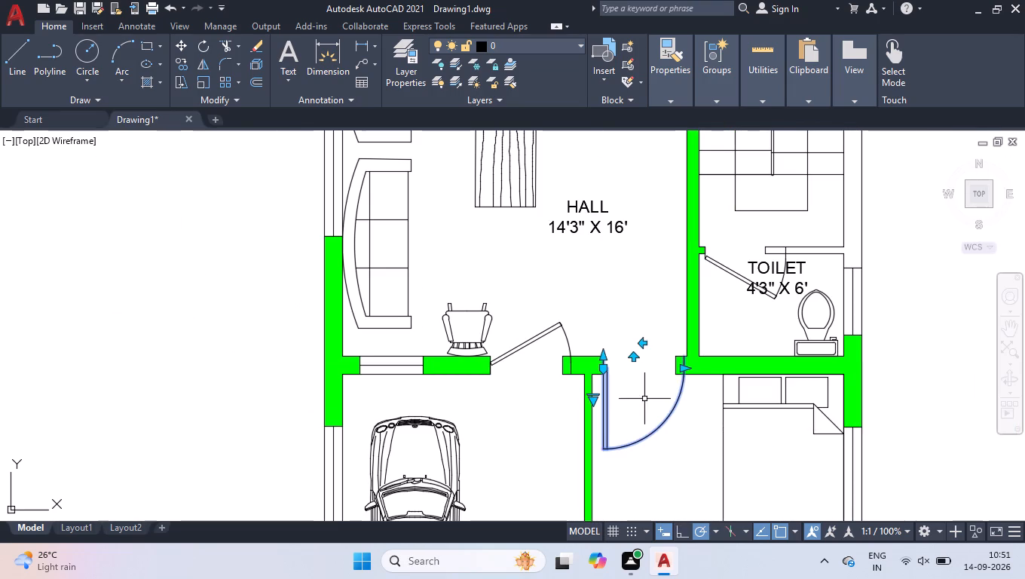
pyautogui.scroll(2, 703, 351)
pyautogui.scroll(1, 616, 425)
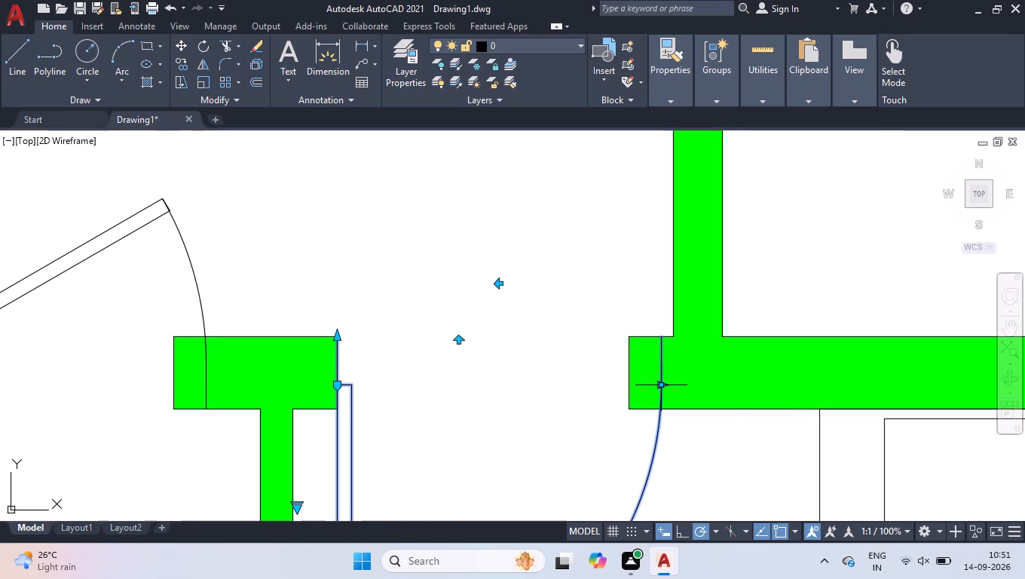
pyautogui.click(662, 385)
pyautogui.click(613, 391)
# Shorten the door of the 4'7" X 5'8" toilet so that its swing ends at the opposite jamb.
pyautogui.scroll(-6, 612, 390)
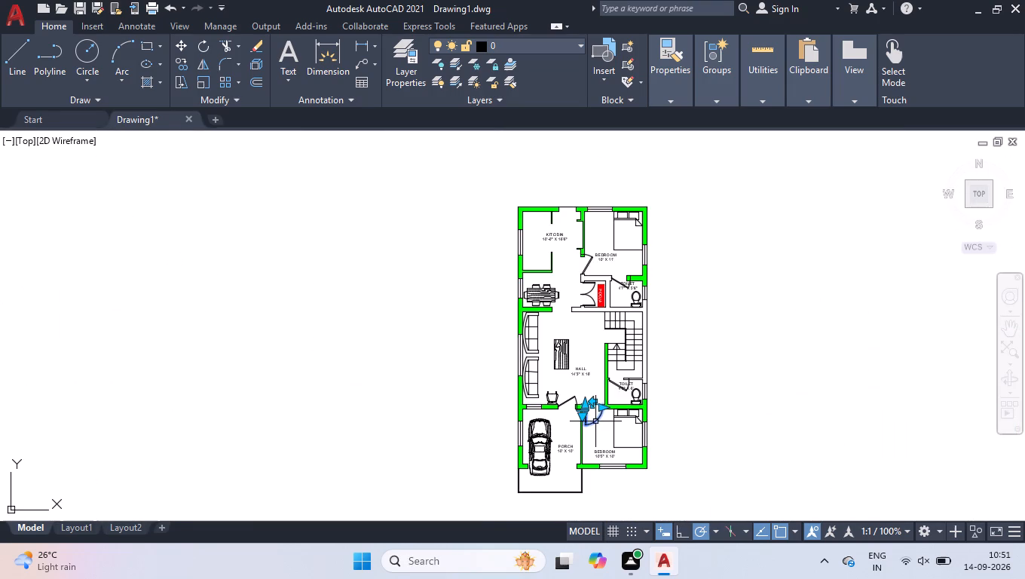
pyautogui.scroll(1, 563, 251)
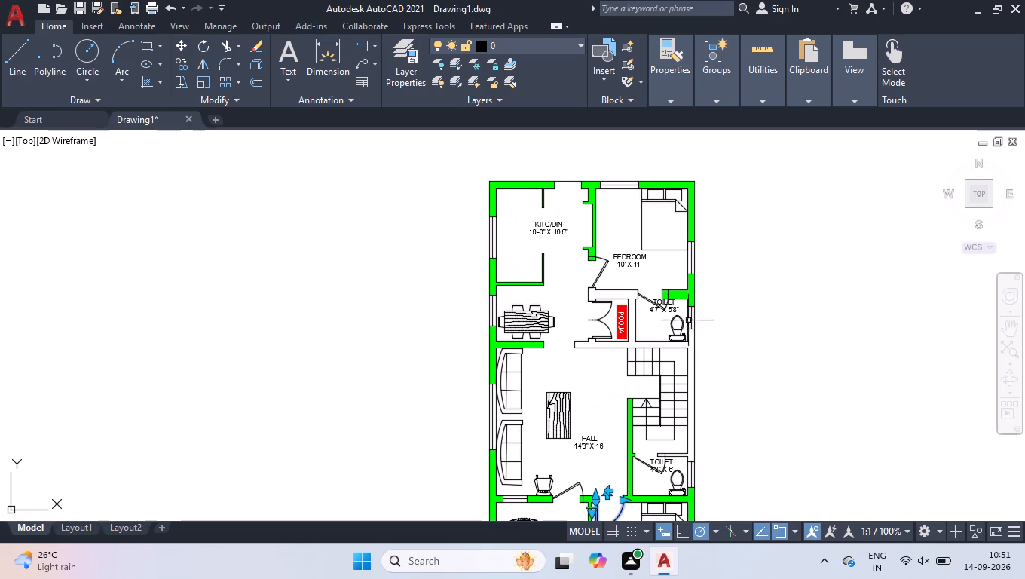
pyautogui.scroll(4, 669, 321)
pyautogui.scroll(-3, 647, 274)
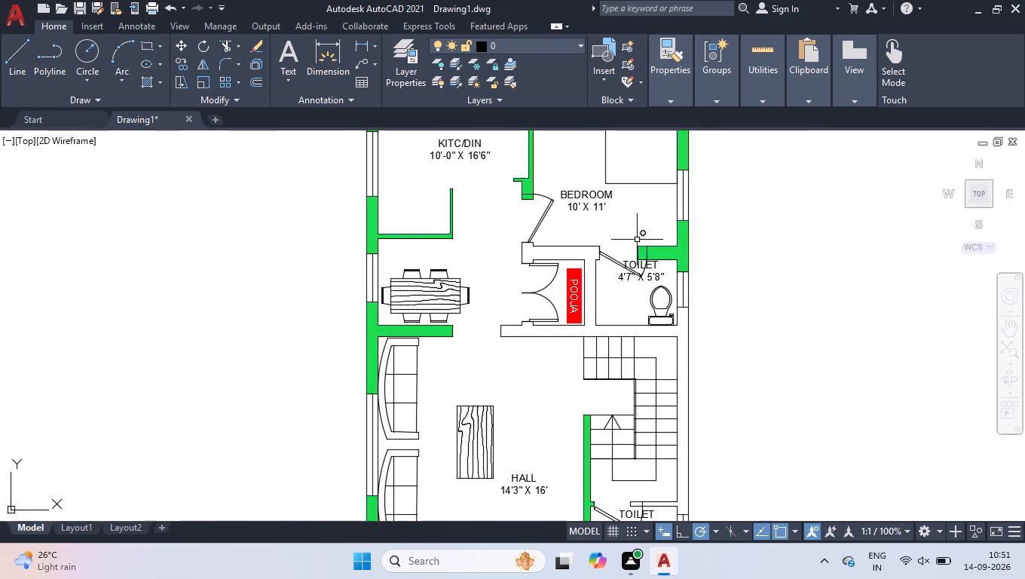
pyautogui.scroll(3, 635, 234)
pyautogui.scroll(2, 676, 357)
pyautogui.click(641, 366)
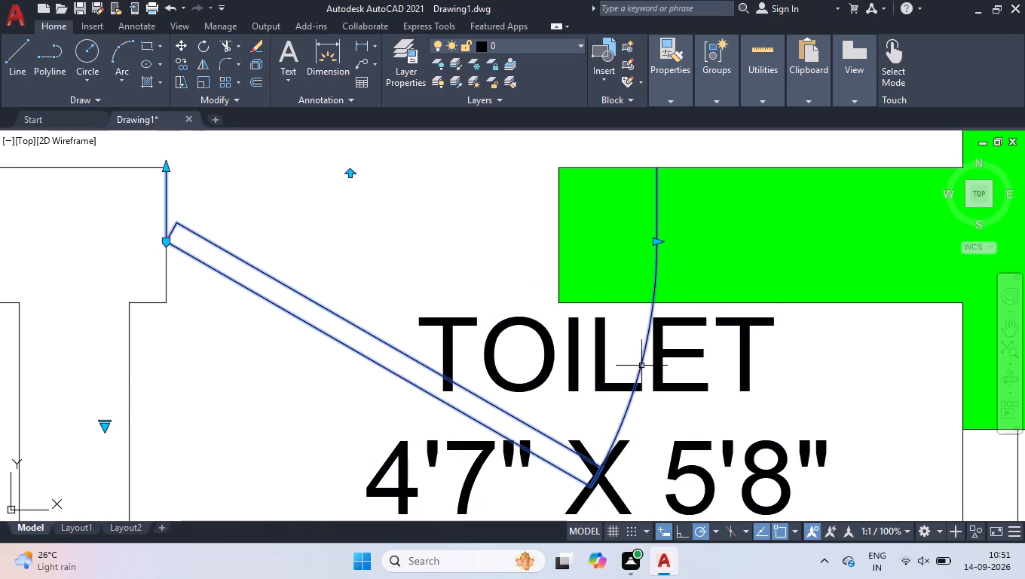
pyautogui.click(655, 242)
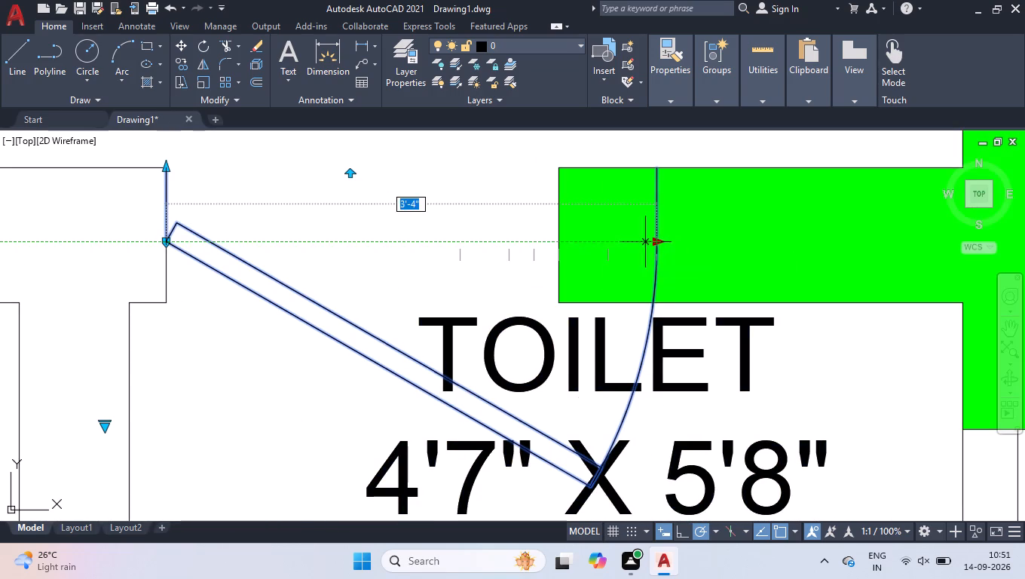
pyautogui.click(583, 242)
# Shorten the 10' X 11' bedroom's door so that its swing ends at the upper jamb's face, and deselect it.
pyautogui.scroll(-5, 514, 250)
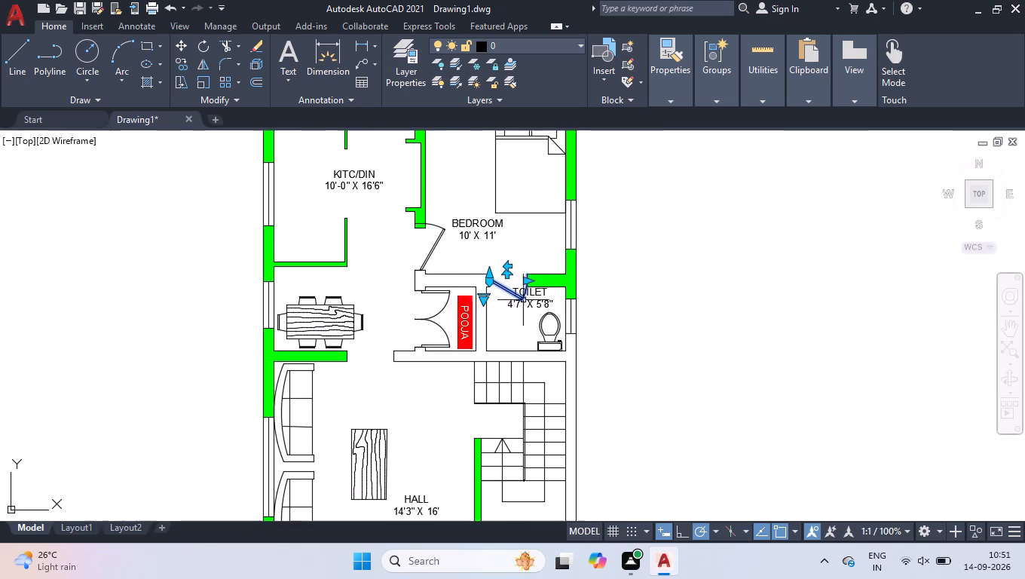
pyautogui.scroll(5, 421, 218)
pyautogui.click(463, 168)
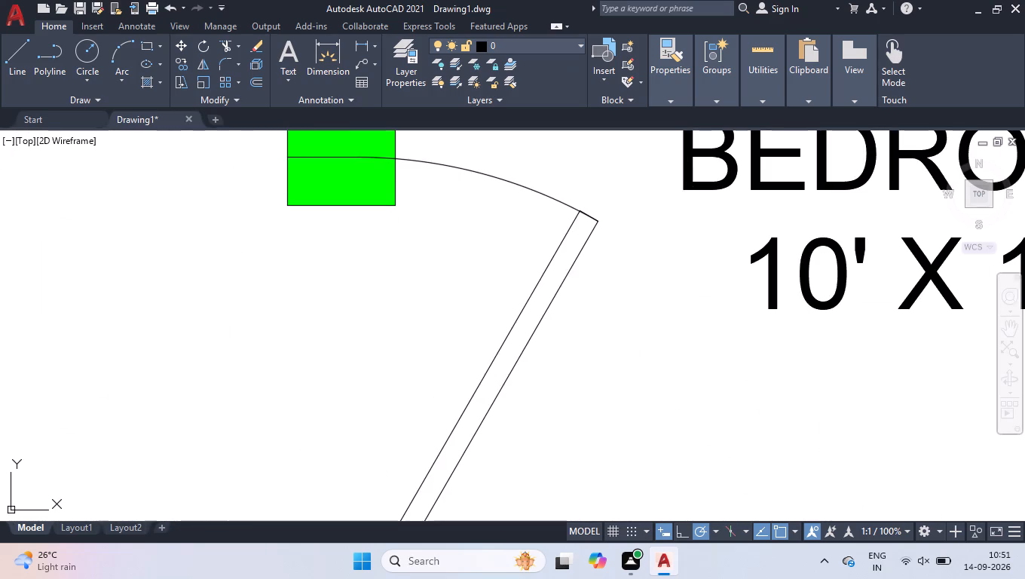
pyautogui.scroll(3, 327, 123)
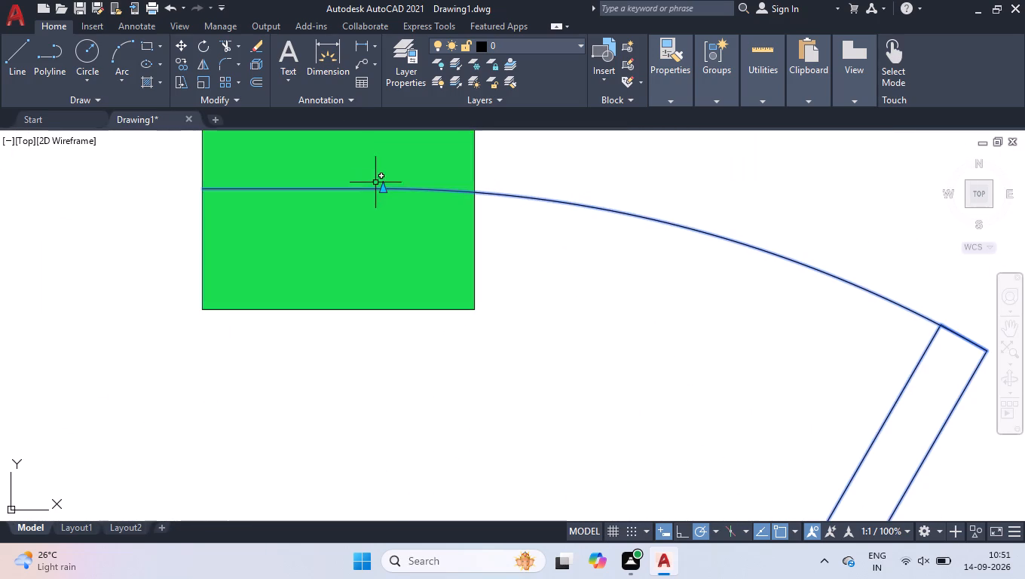
pyautogui.click(381, 190)
pyautogui.click(399, 259)
pyautogui.rightClick(504, 271)
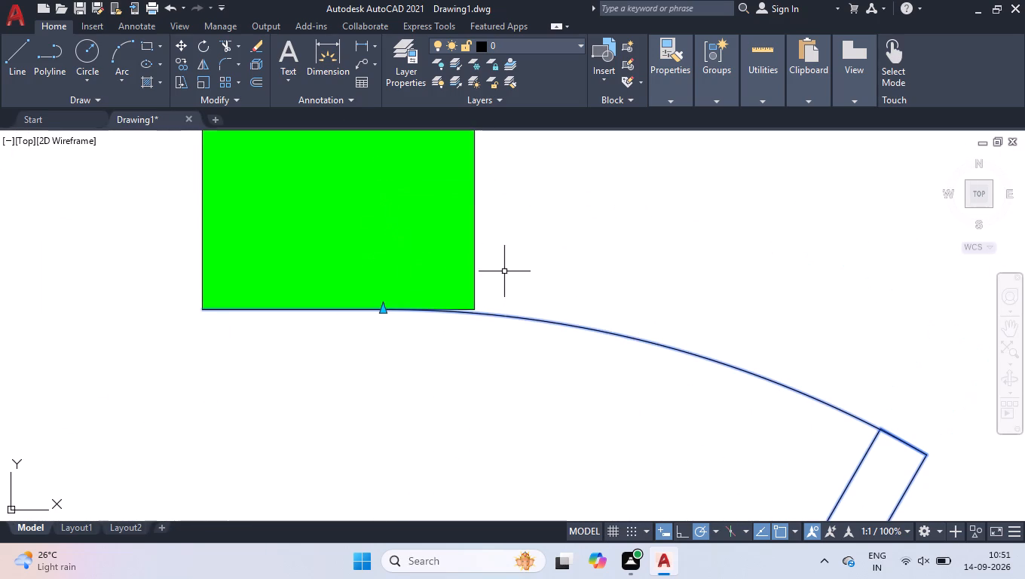
pyautogui.click(554, 426)
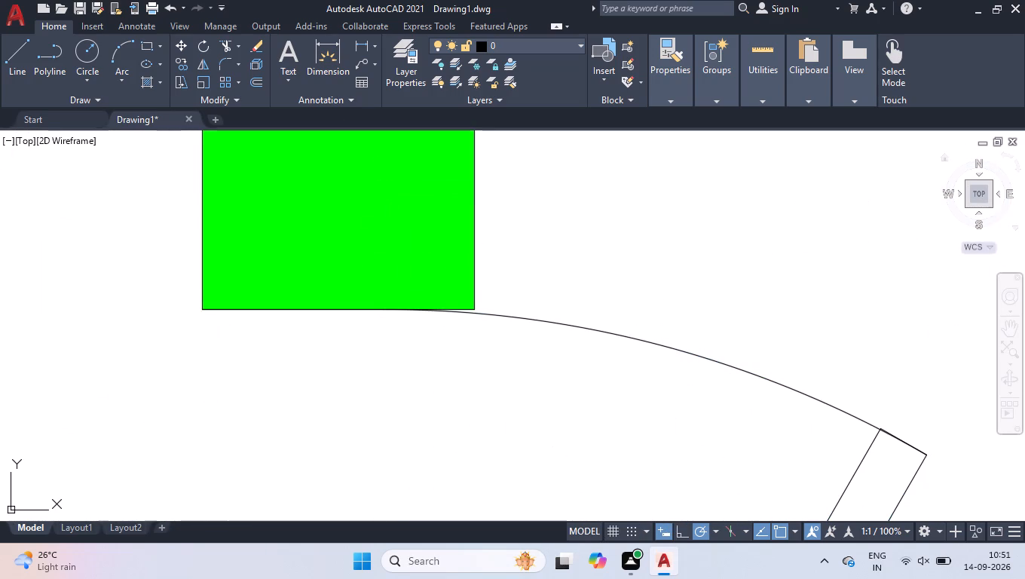
# Add a linear dimension for the plan's overall width between the outer top corners, placed just above the top wall.
pyautogui.click(987, 198)
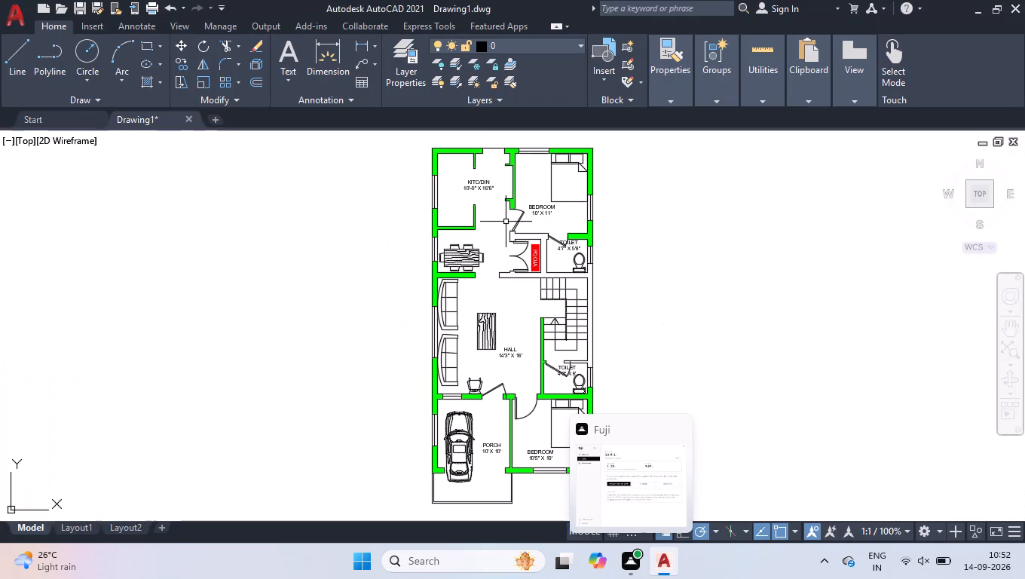
pyautogui.write('DLI')
pyautogui.press('Return')
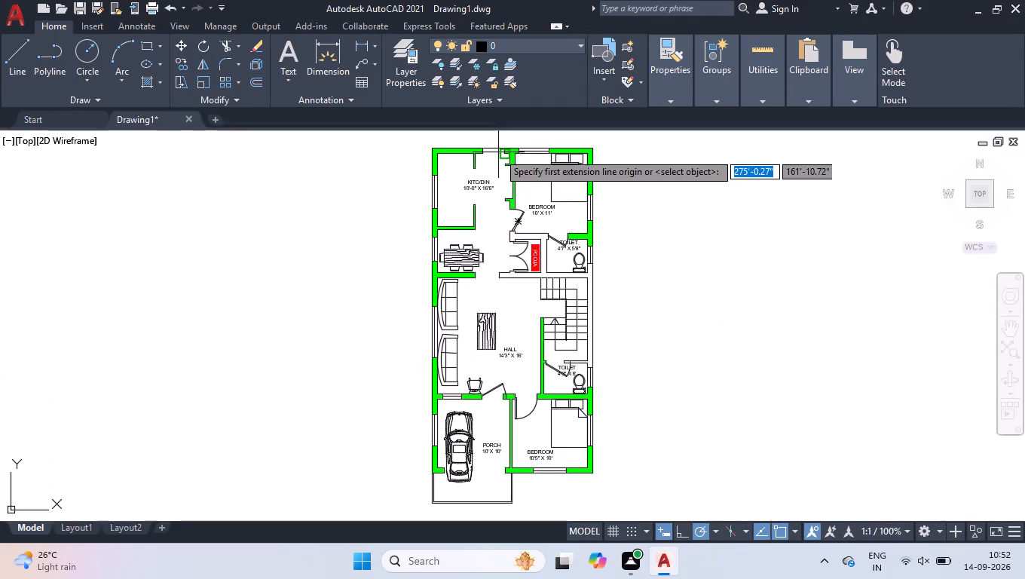
pyautogui.scroll(2, 497, 136)
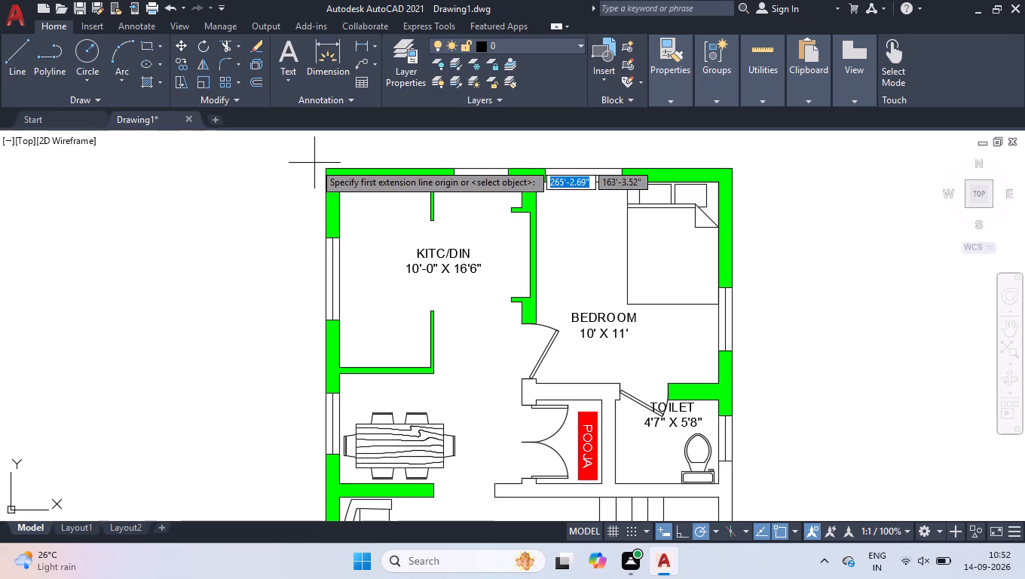
pyautogui.click(326, 167)
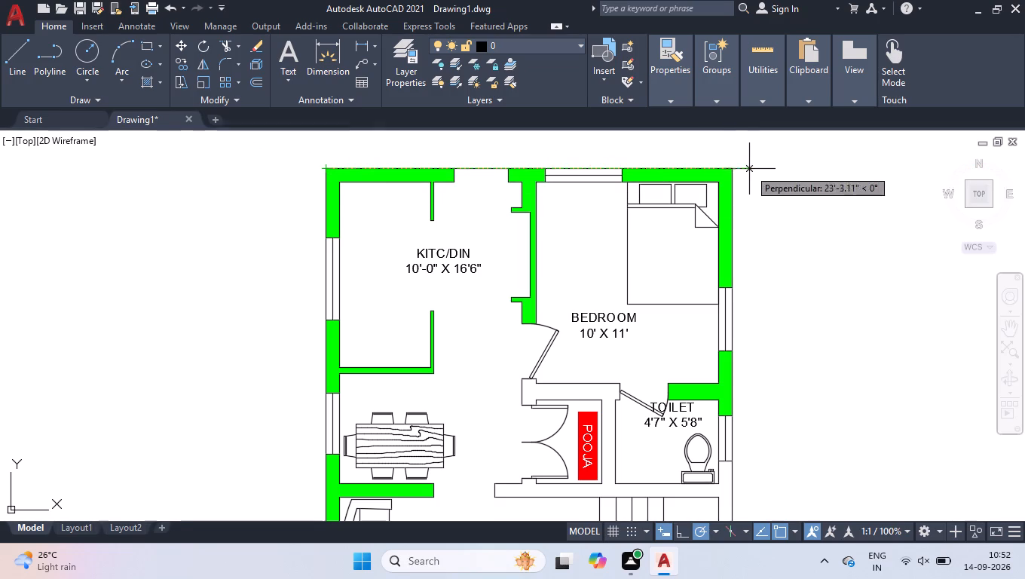
pyautogui.click(736, 168)
pyautogui.click(739, 148)
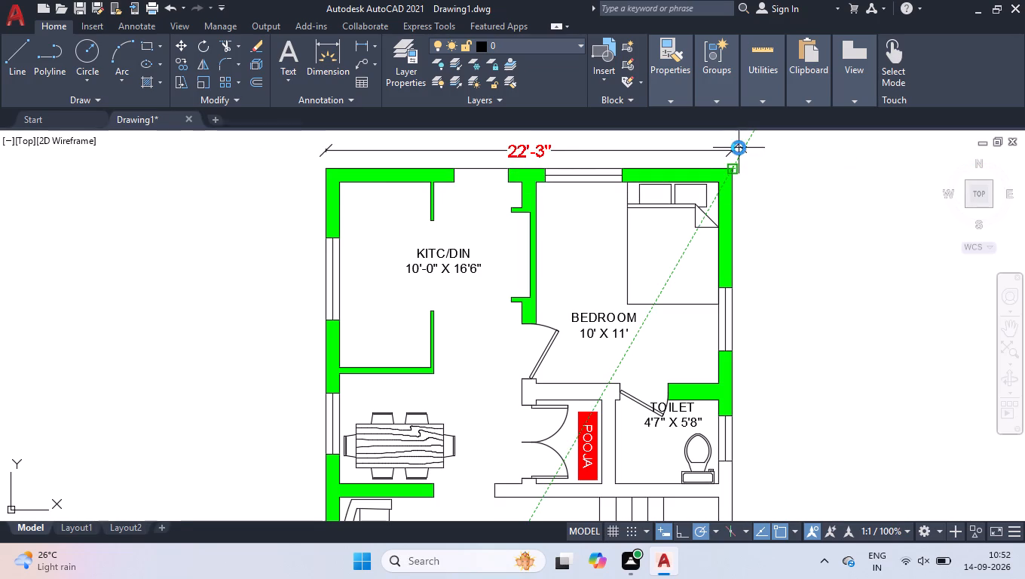
# Turn on ortho and add a linear dimension for the plan's overall length, placed just outside the right outer wall.
pyautogui.moveTo(686, 530); pyautogui.dragTo(688, 518)
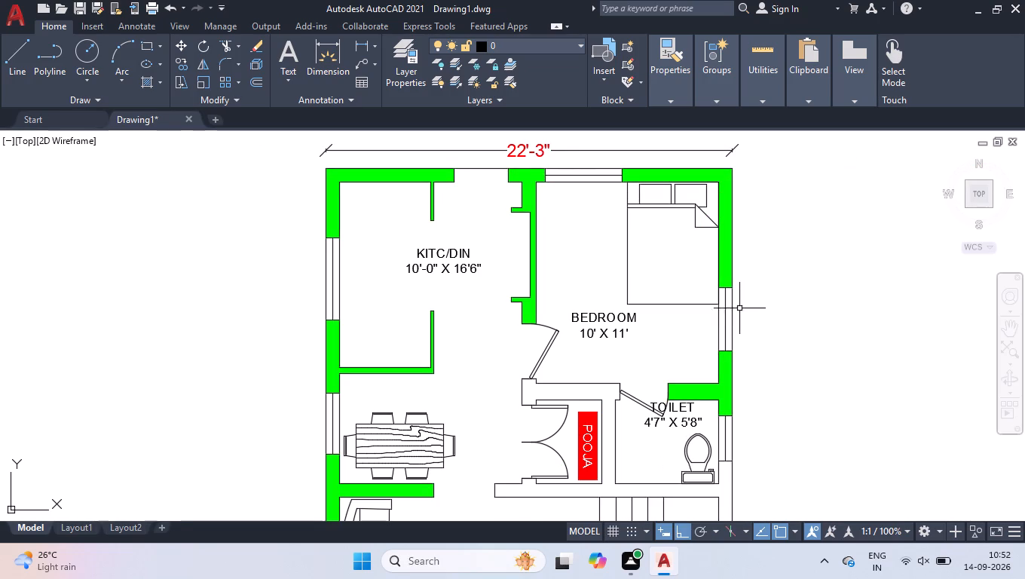
pyautogui.press('space')
pyautogui.click(728, 166)
pyautogui.scroll(-2, 728, 166)
pyautogui.scroll(3, 726, 501)
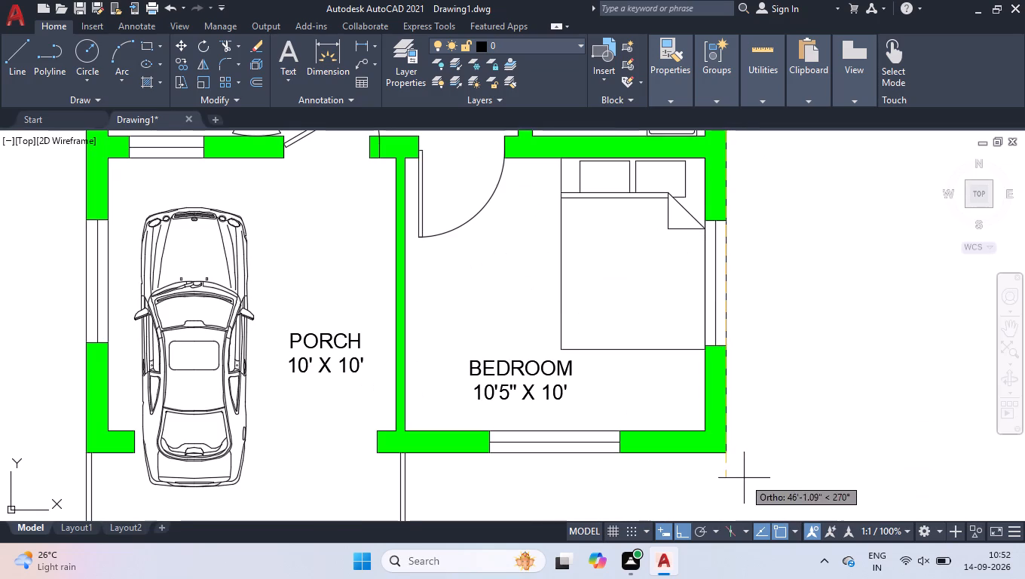
pyautogui.click(724, 453)
pyautogui.scroll(-3, 754, 427)
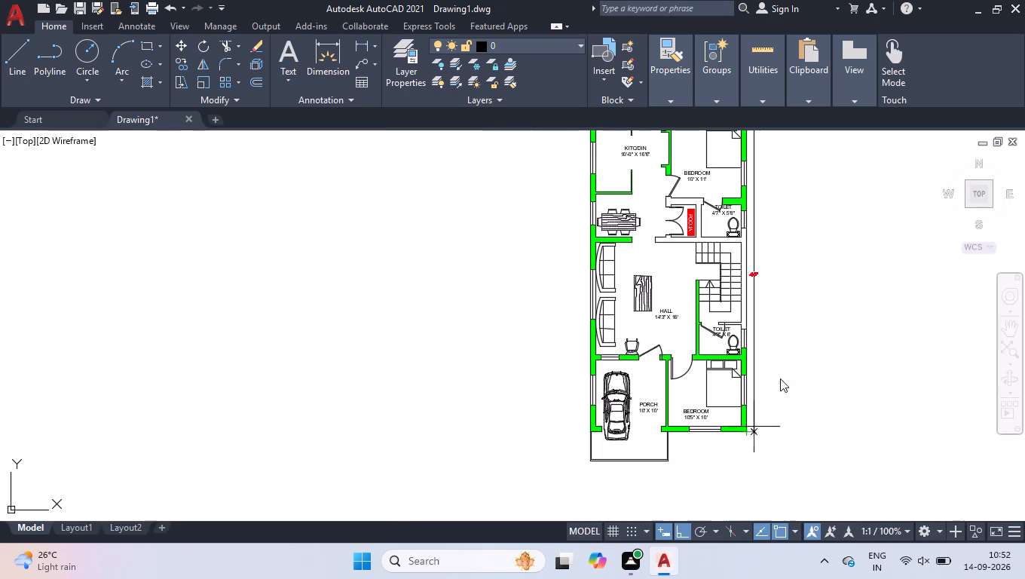
pyautogui.scroll(2, 775, 252)
pyautogui.scroll(3, 727, 296)
pyautogui.click(650, 387)
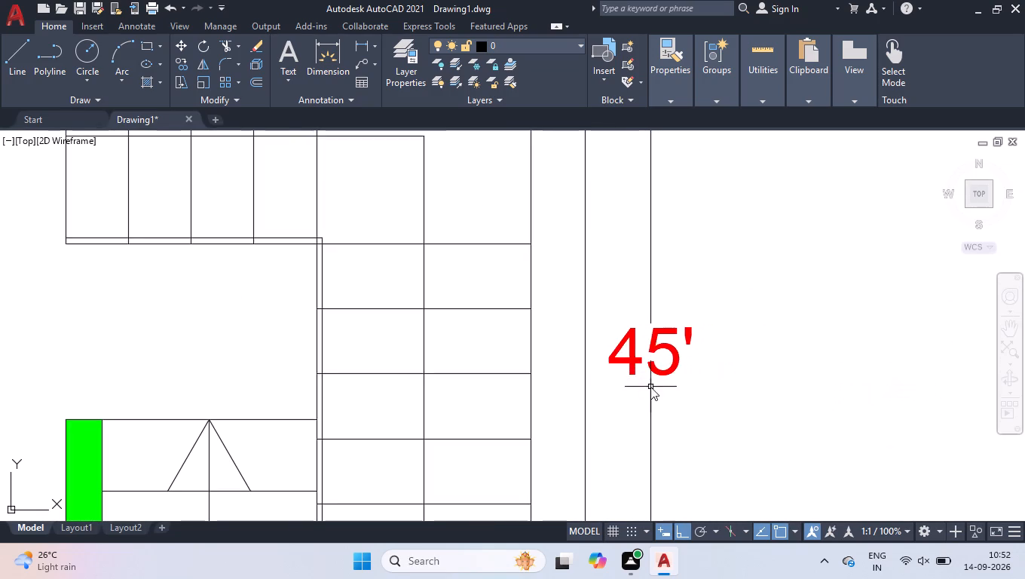
pyautogui.click(973, 206)
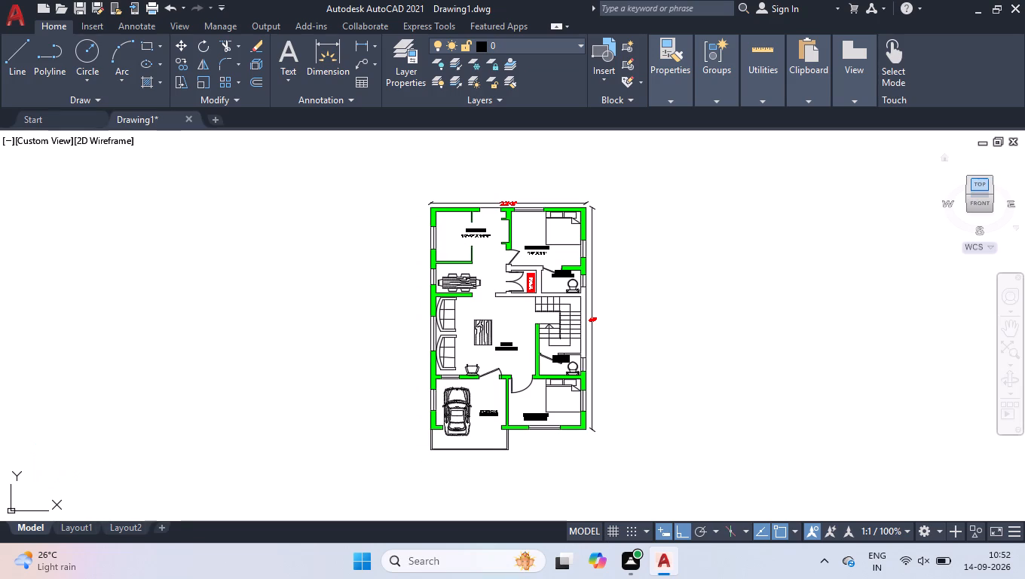
pyautogui.click(978, 180)
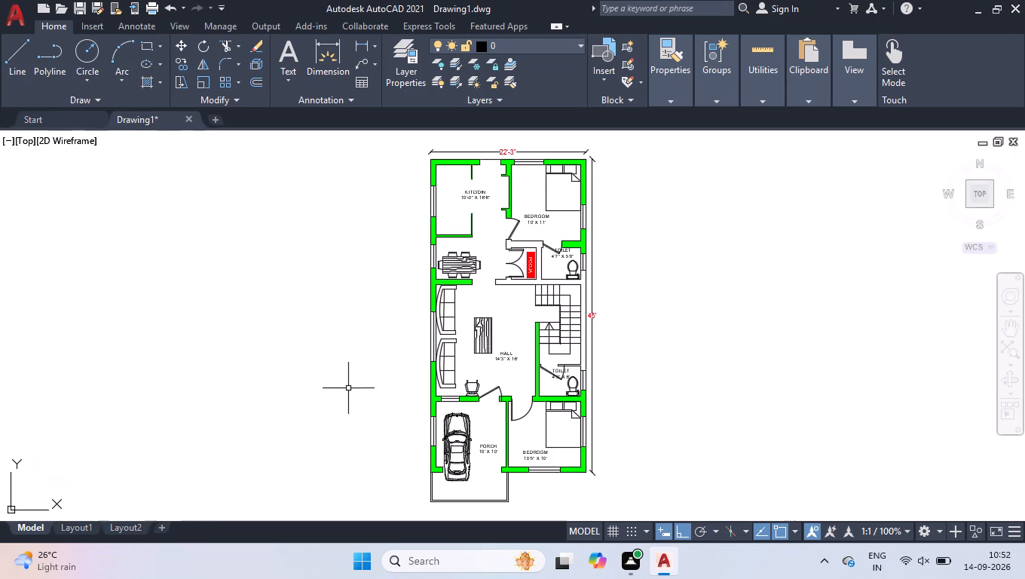
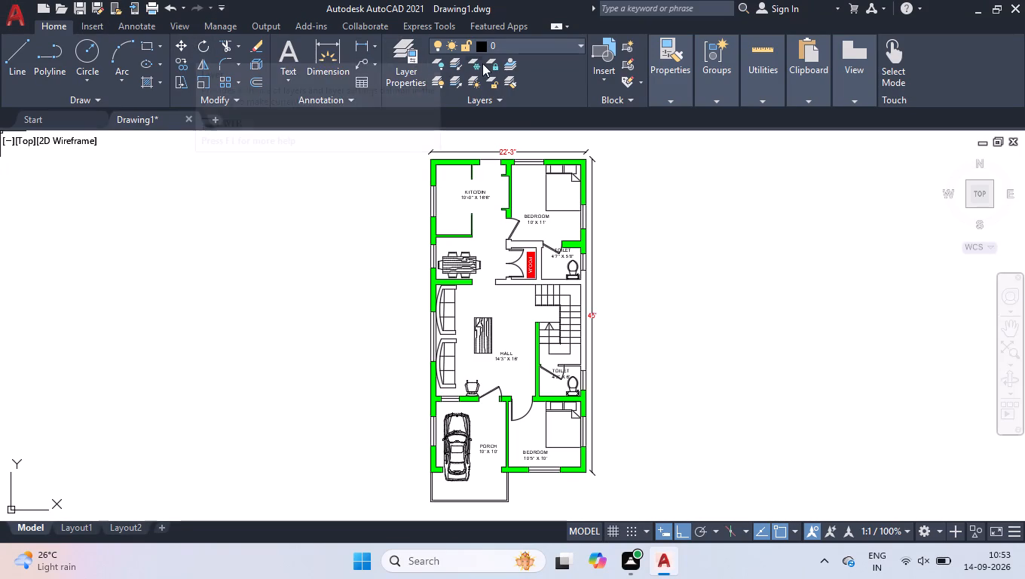
# Add a centred multiline text label "W" with 6" height just outside the KITC/DIN room's window on the left outer wall.
pyautogui.moveTo(571, 70); pyautogui.dragTo(646, 66)
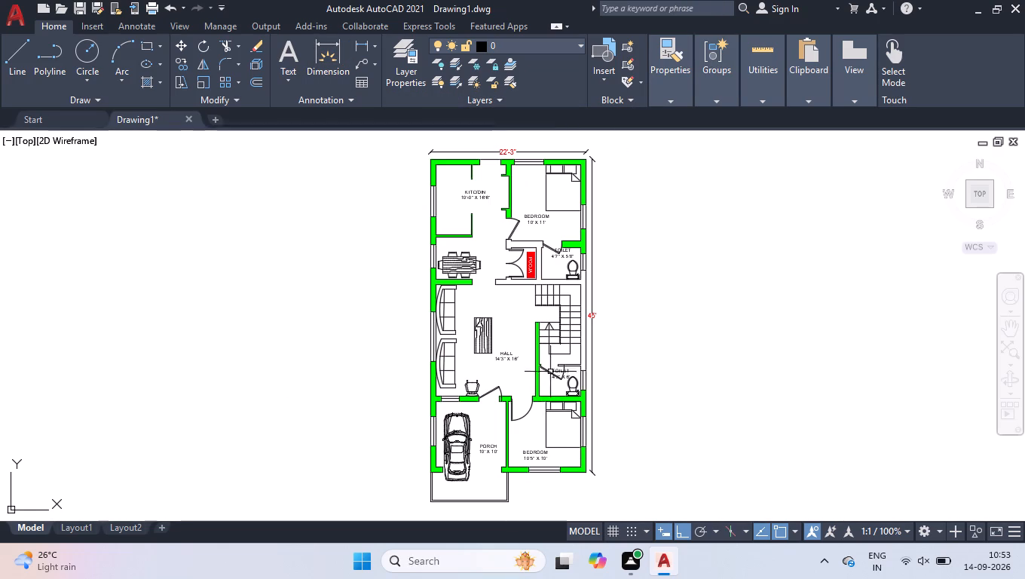
pyautogui.scroll(1, 468, 225)
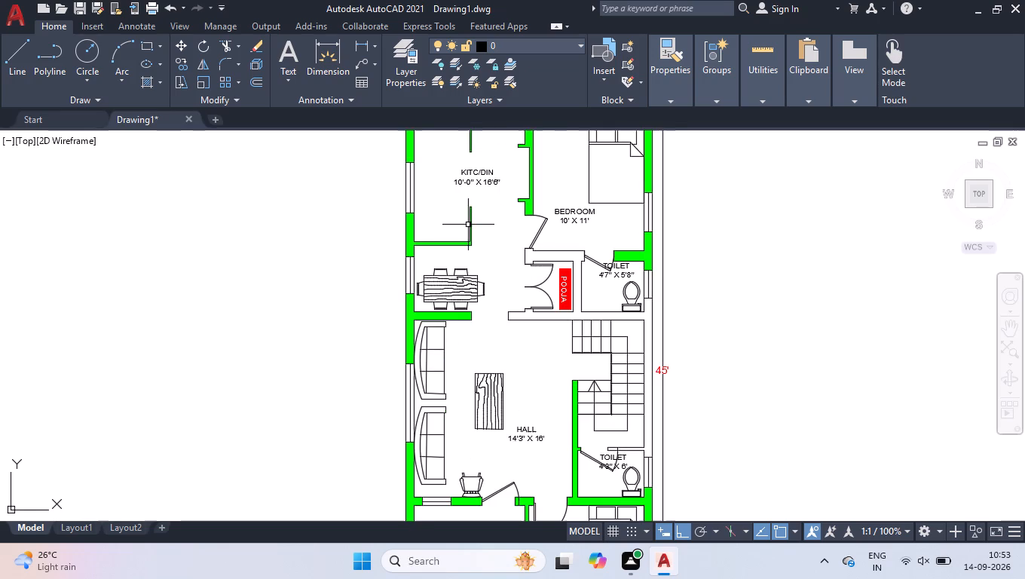
pyautogui.scroll(4, 399, 158)
pyautogui.scroll(-1, 473, 156)
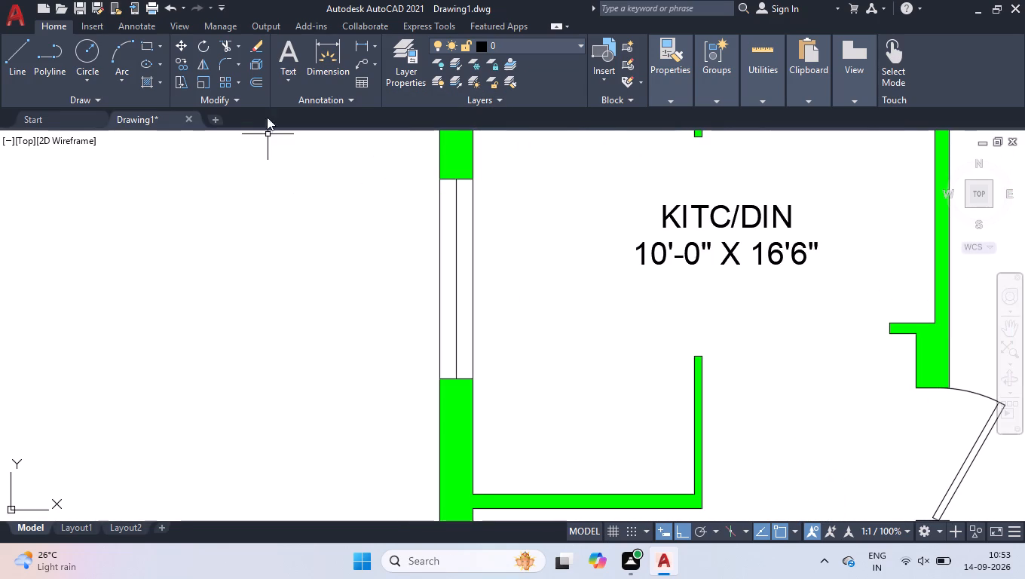
pyautogui.click(286, 46)
pyautogui.click(384, 233)
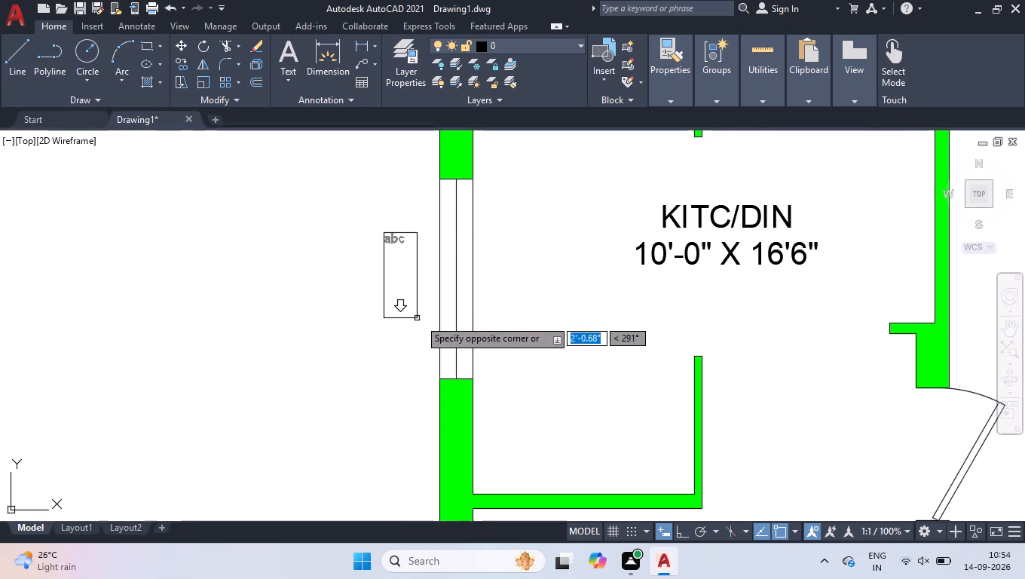
pyautogui.click(430, 280)
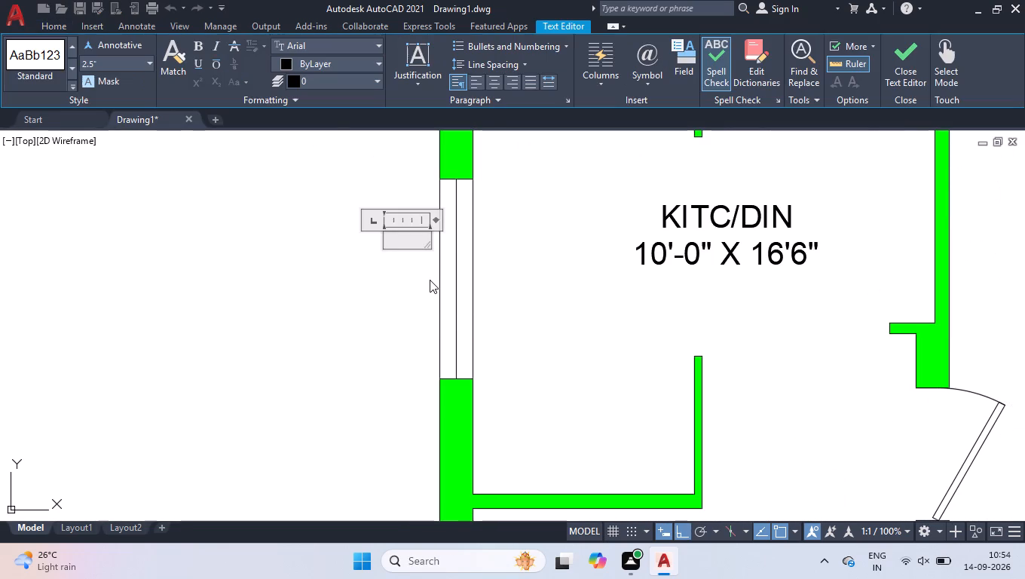
pyautogui.moveTo(103, 69); pyautogui.dragTo(0, 28)
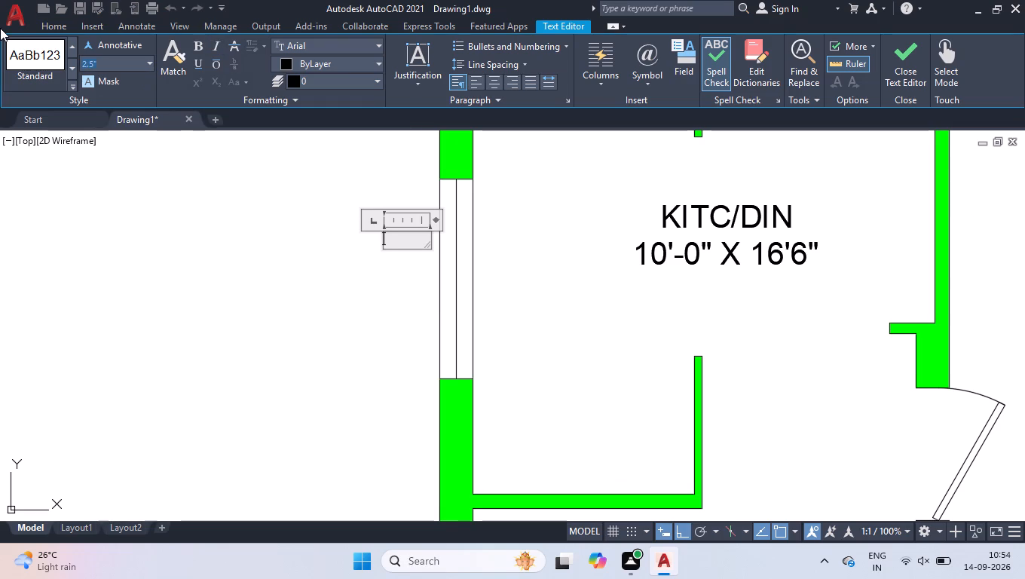
pyautogui.press('6')
pyautogui.press('Return')
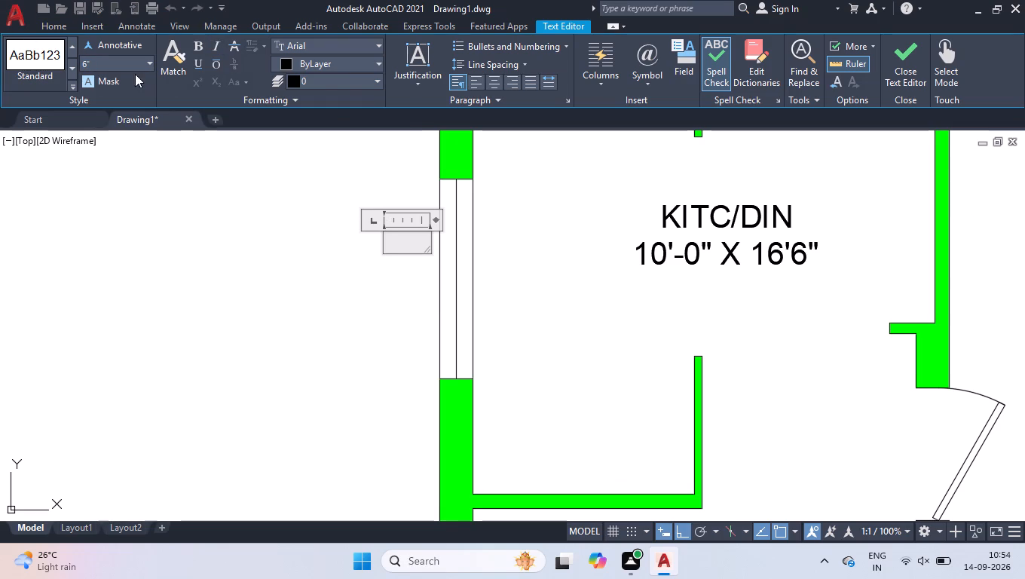
pyautogui.click(494, 78)
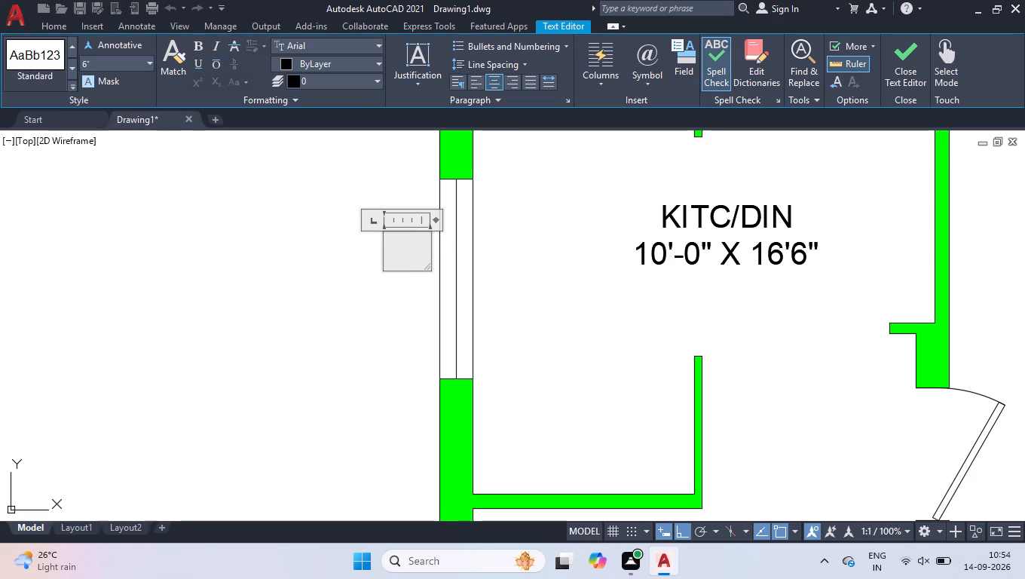
pyautogui.press('w')
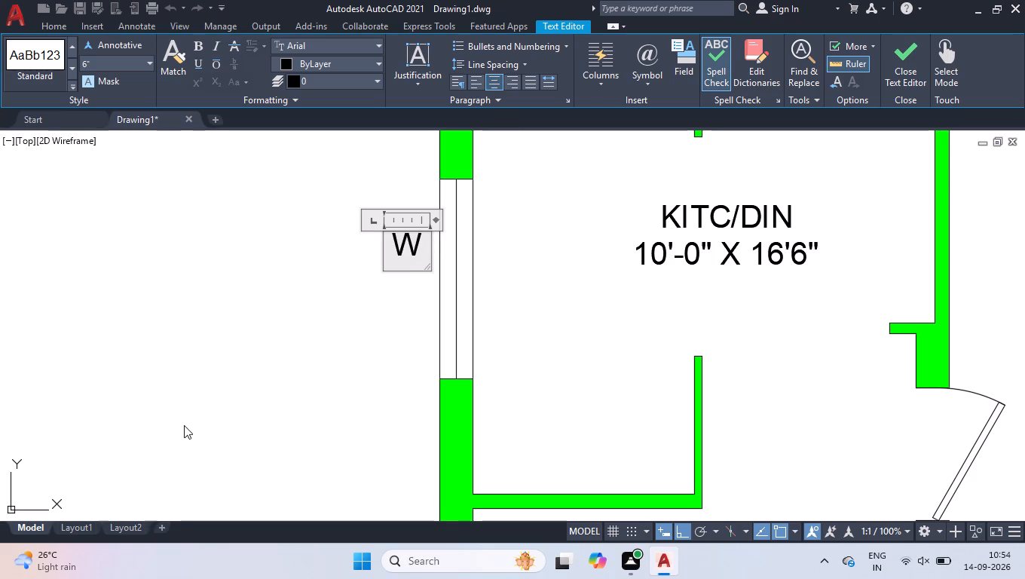
pyautogui.click(188, 426)
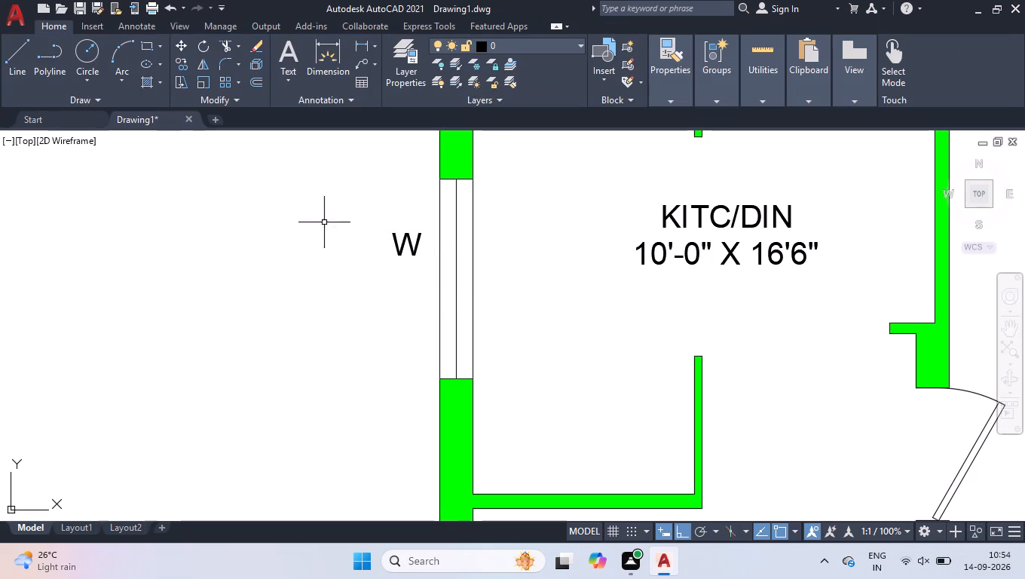
# Copy the W label straight down beside the dining, hall and porch windows along the left outer wall.
pyautogui.moveTo(356, 203); pyautogui.dragTo(359, 211)
pyautogui.click(424, 274)
pyautogui.write('COP')
pyautogui.press('Return')
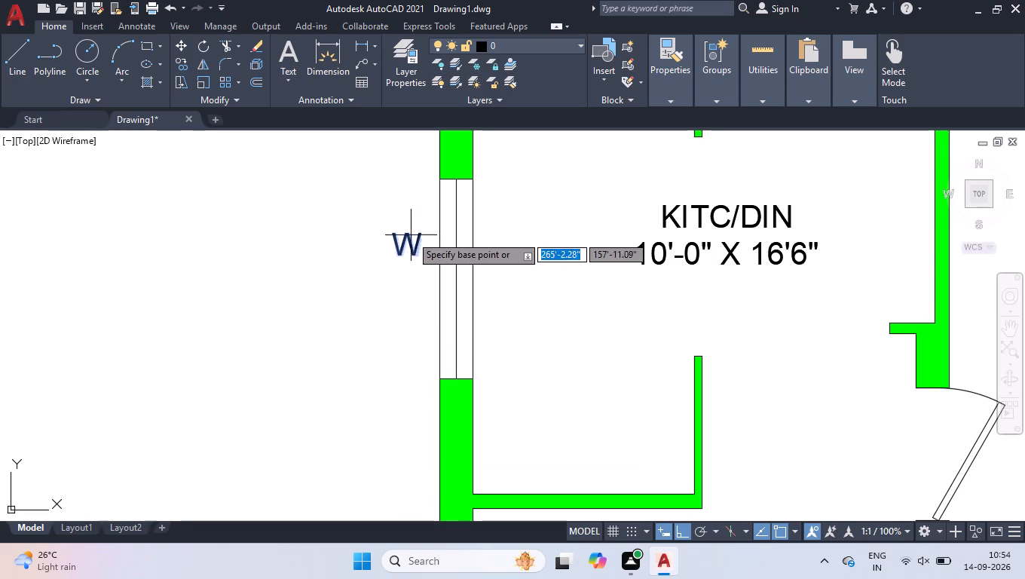
pyautogui.click(404, 241)
pyautogui.scroll(-3, 404, 241)
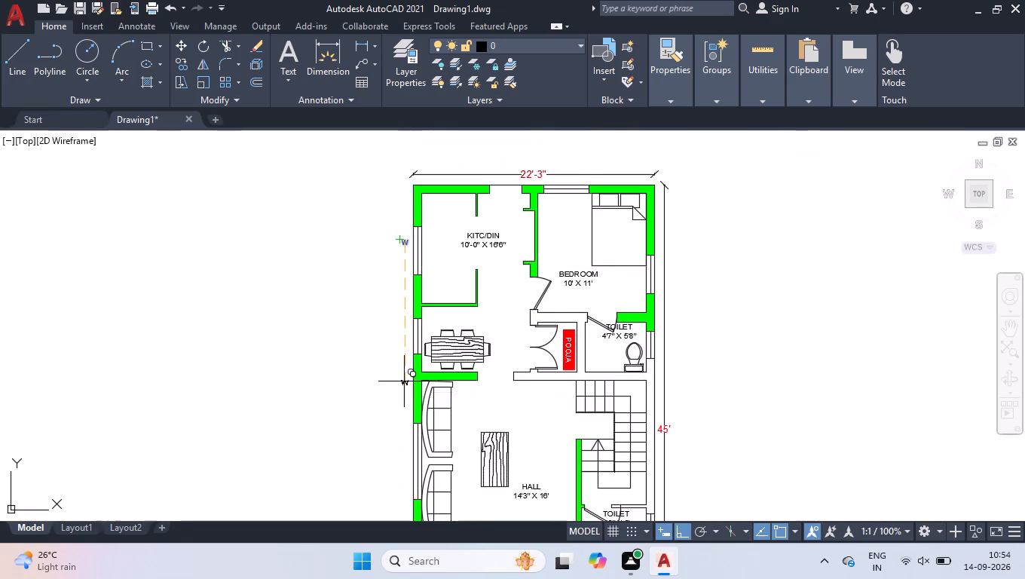
pyautogui.scroll(1, 404, 381)
pyautogui.click(396, 302)
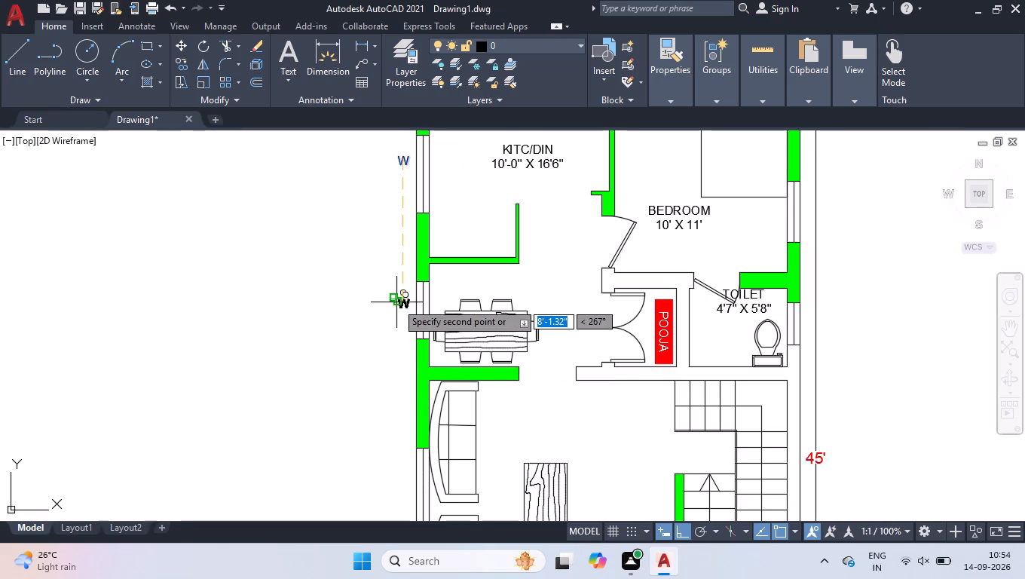
pyautogui.scroll(-3, 396, 302)
pyautogui.scroll(3, 389, 355)
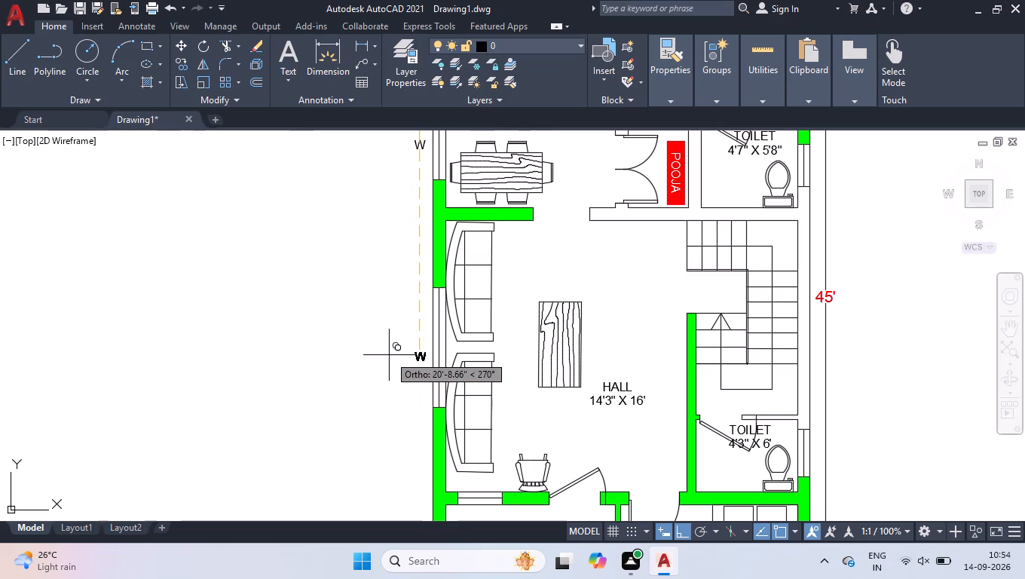
pyautogui.click(390, 358)
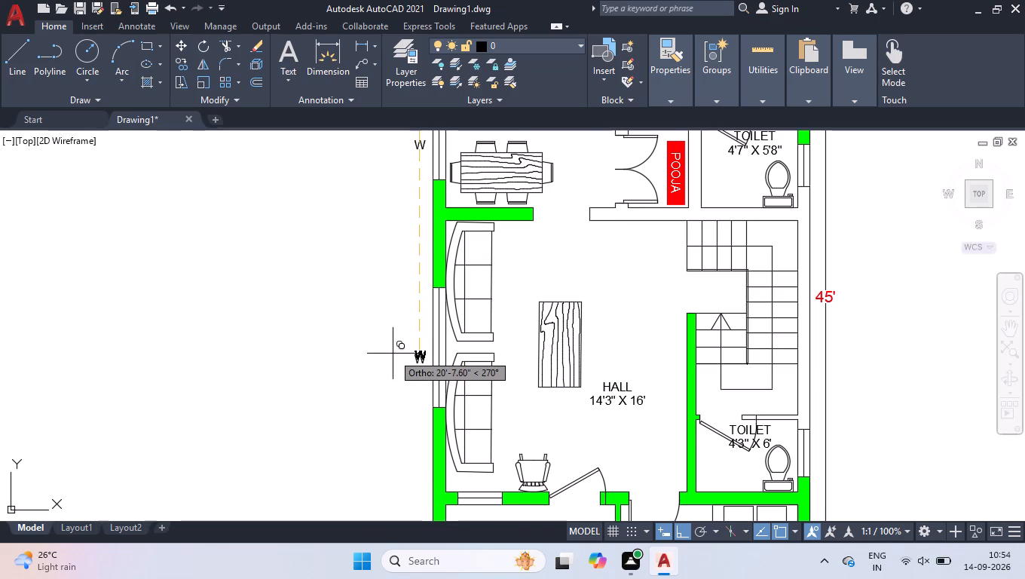
pyautogui.scroll(-1, 393, 354)
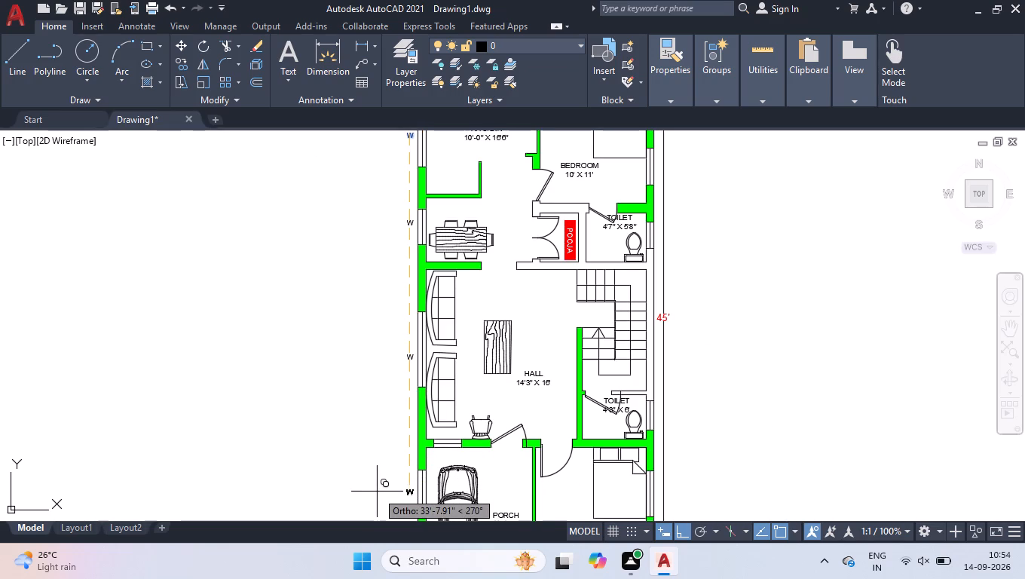
pyautogui.click(377, 492)
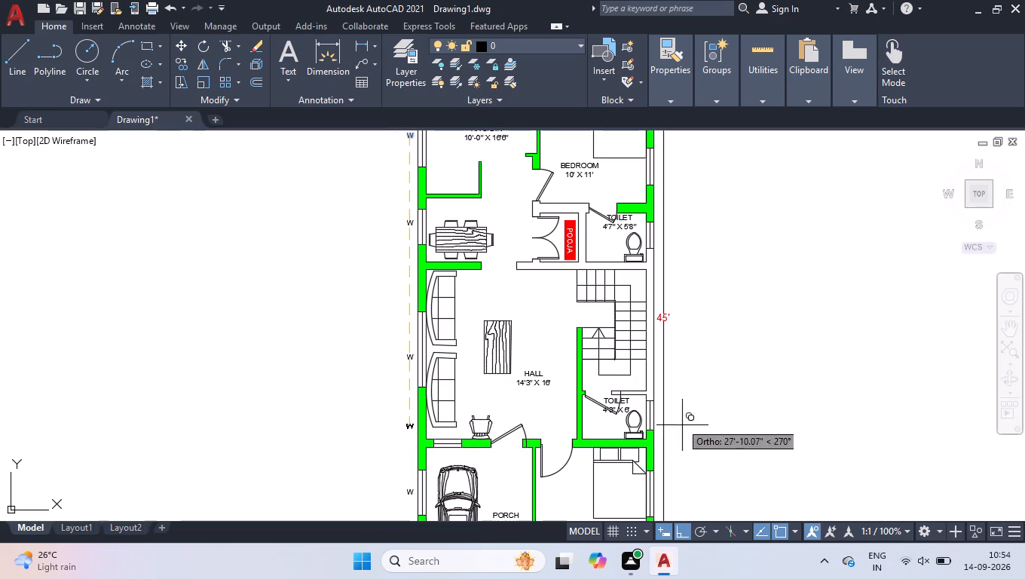
# Switch from ortho to polar tracking and place W copies outside the 10'5" X 10' bedroom and 4'3" X 6' toilet windows.
pyautogui.scroll(-1, 673, 406)
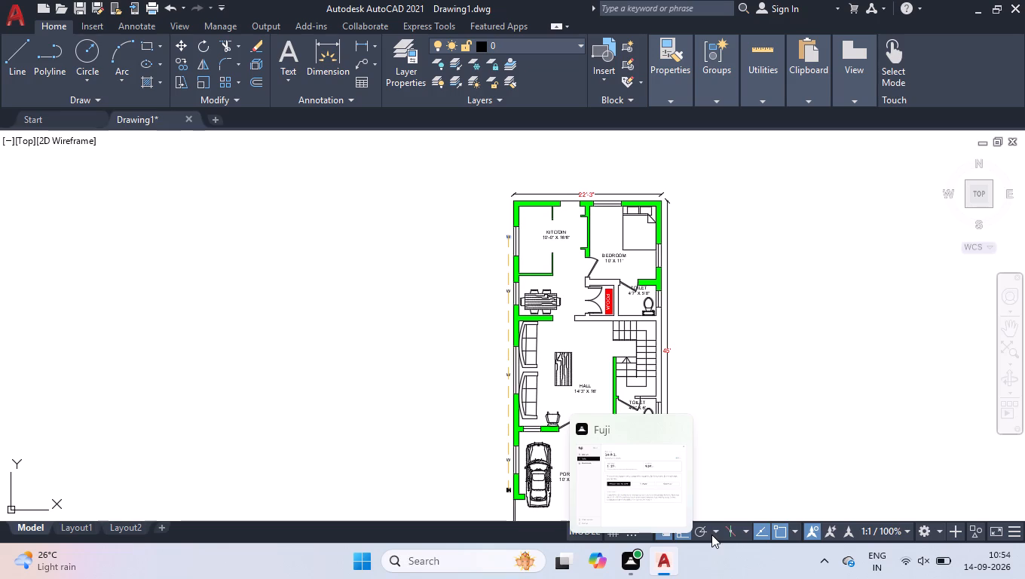
pyautogui.click(701, 530)
pyautogui.scroll(3, 681, 498)
pyautogui.scroll(3, 591, 400)
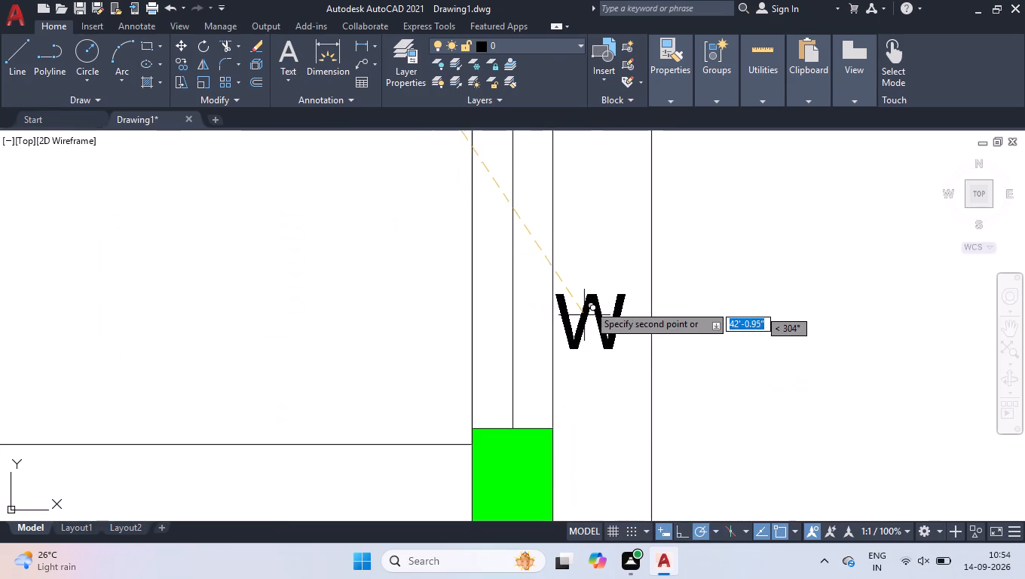
pyautogui.click(598, 234)
pyautogui.scroll(-4, 600, 237)
pyautogui.scroll(-2, 613, 313)
pyautogui.scroll(2, 611, 149)
pyautogui.scroll(4, 577, 381)
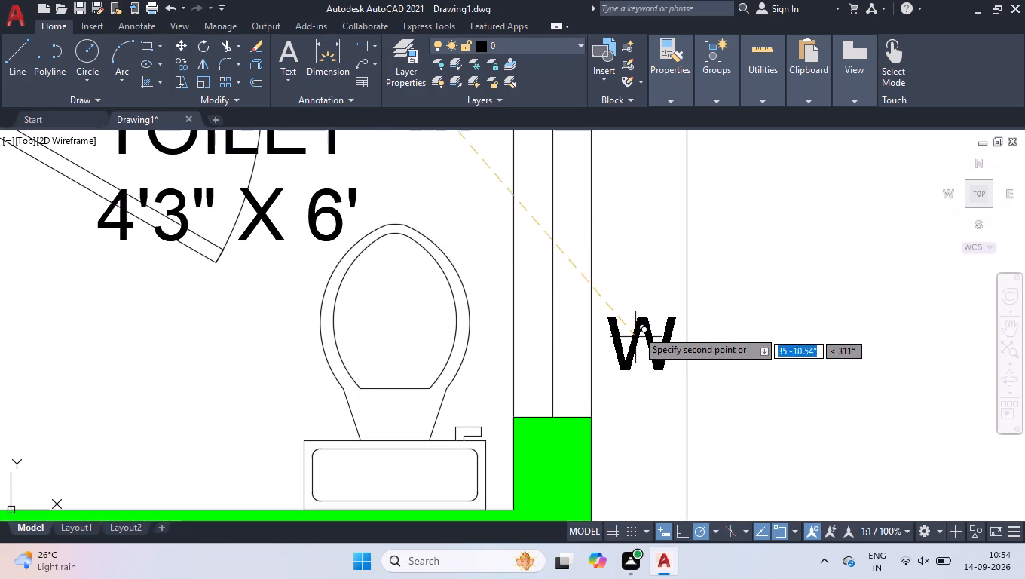
pyautogui.click(630, 273)
# Place W copies outside the 10' X 11' bedroom's right-wall and top-wall windows, and finish copying.
pyautogui.scroll(-4, 635, 277)
pyautogui.scroll(-1, 648, 342)
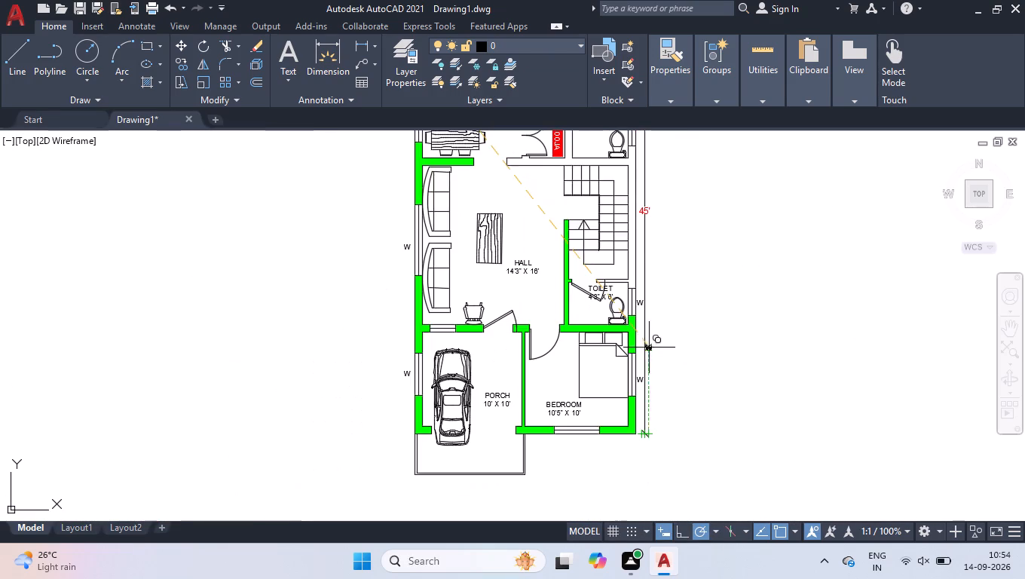
pyautogui.scroll(-2, 669, 314)
pyautogui.scroll(6, 662, 218)
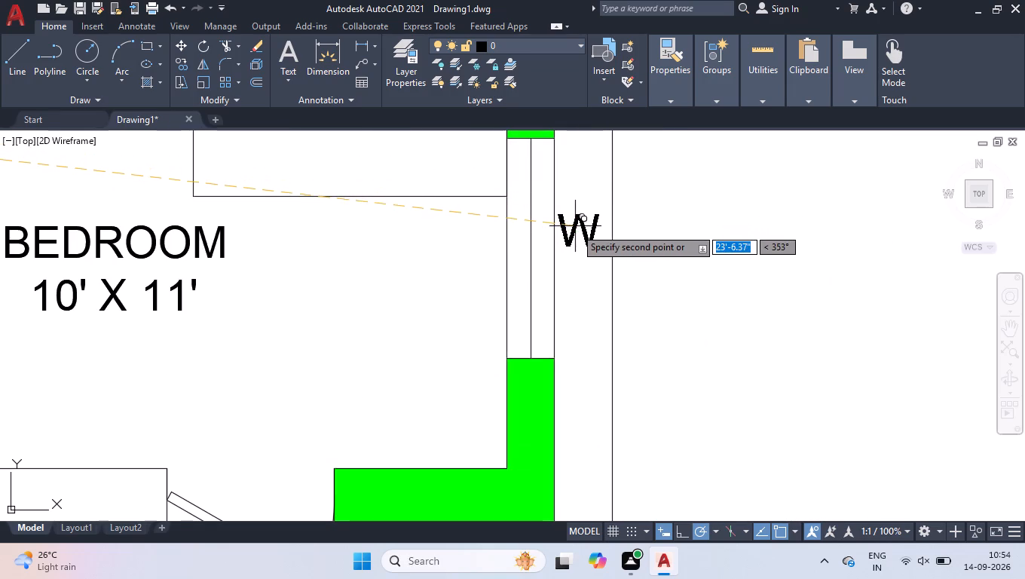
pyautogui.click(581, 231)
pyautogui.scroll(-4, 581, 231)
pyautogui.scroll(3, 512, 162)
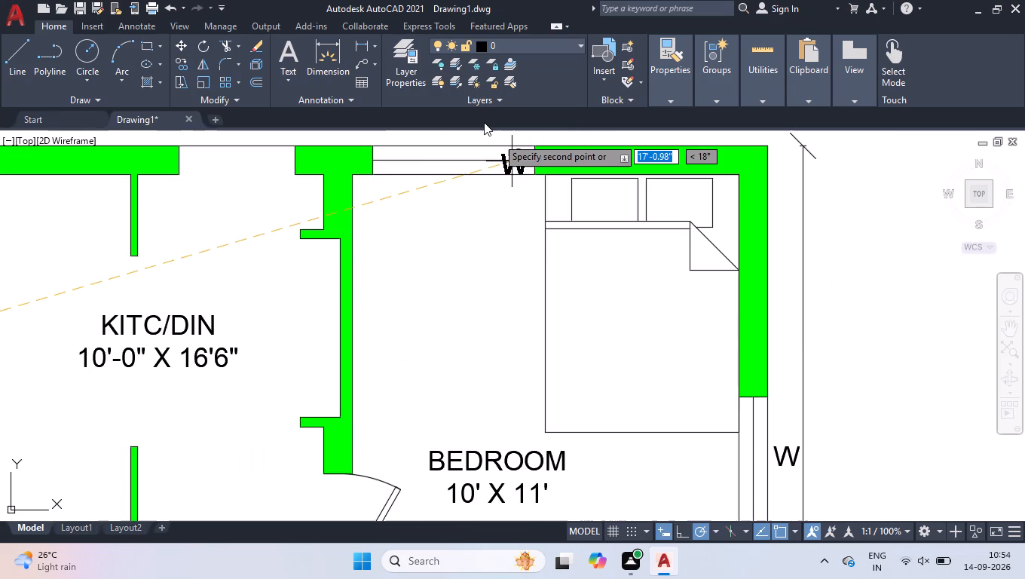
pyautogui.scroll(2, 484, 122)
pyautogui.scroll(-3, 413, 284)
pyautogui.scroll(4, 416, 232)
pyautogui.scroll(2, 369, 308)
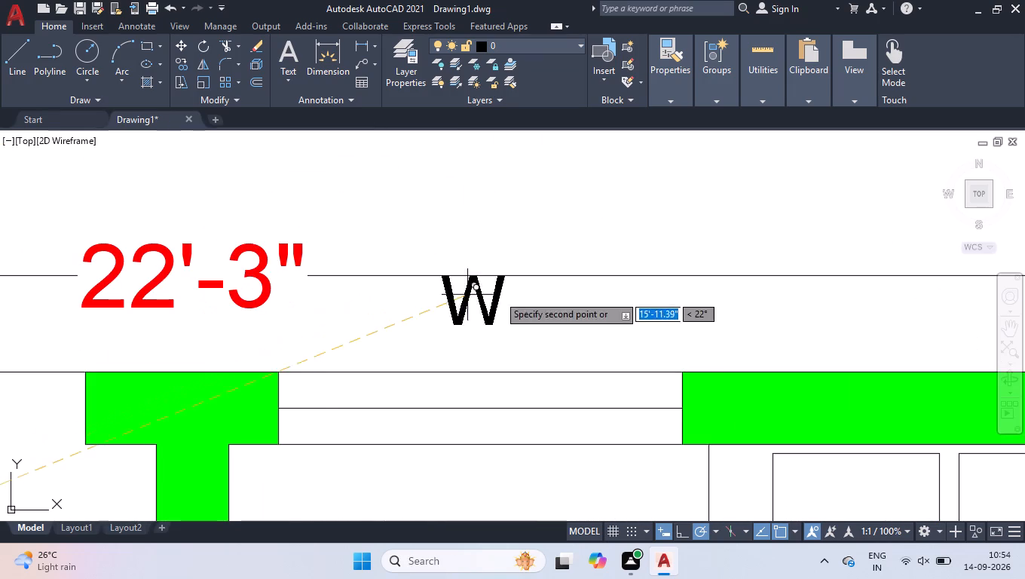
pyautogui.click(494, 336)
pyautogui.press('space')
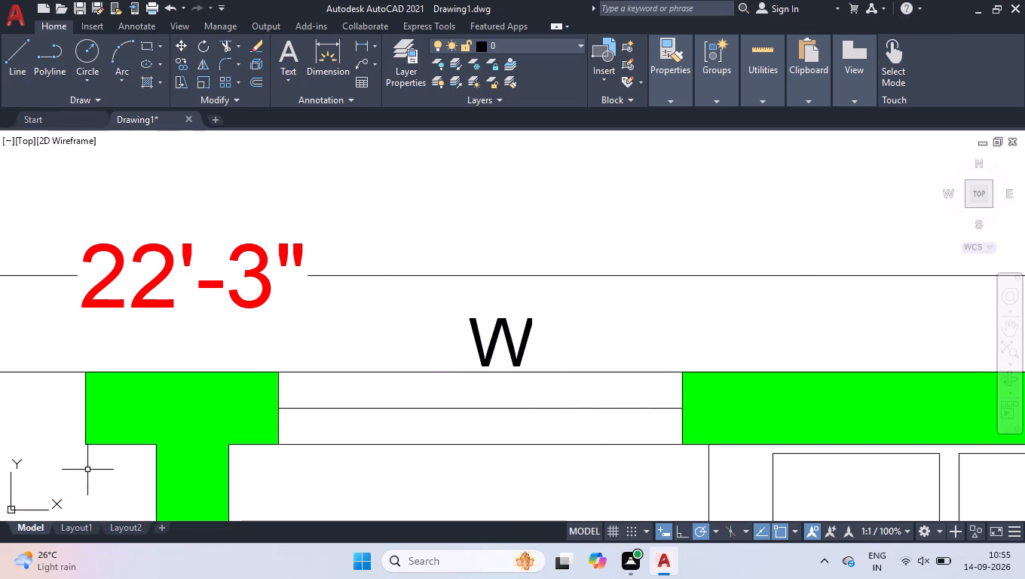
# Change the window label beside the 4'3" X 6' toilet to "V".
pyautogui.scroll(-3, 198, 363)
pyautogui.scroll(-2, 340, 256)
pyautogui.scroll(-1, 389, 294)
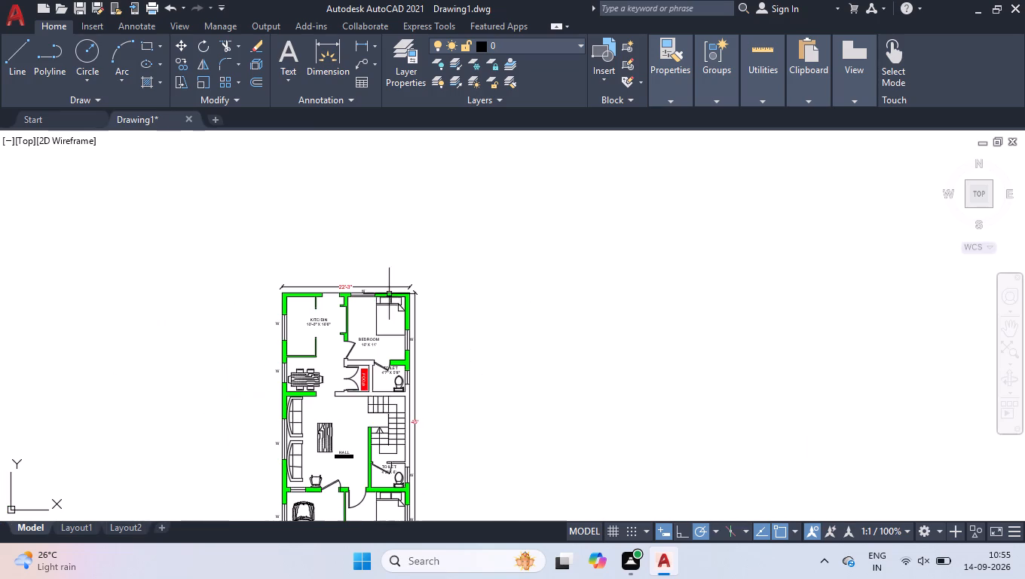
pyautogui.scroll(1, 390, 394)
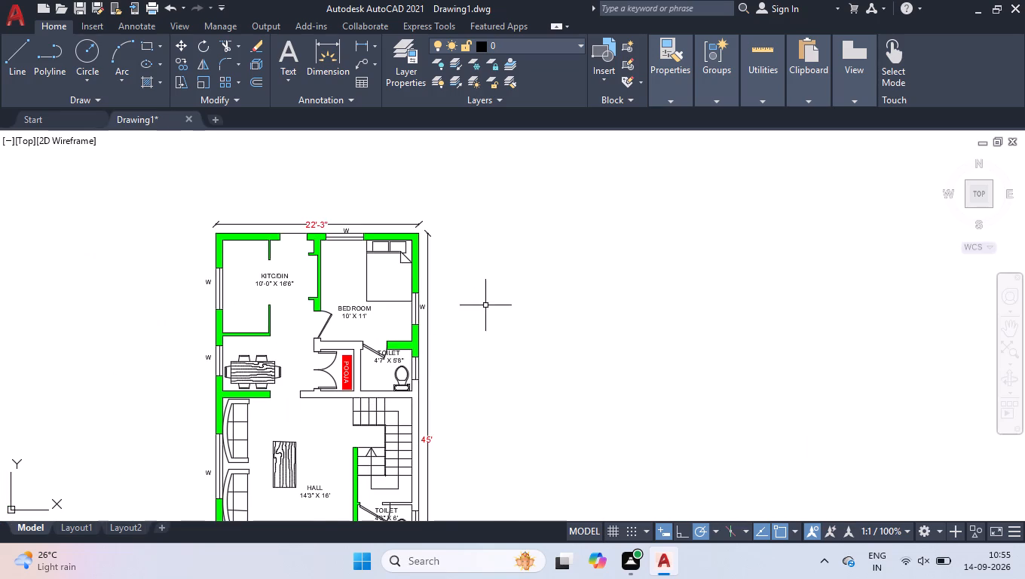
pyautogui.scroll(-1, 490, 315)
pyautogui.scroll(2, 449, 440)
pyautogui.scroll(4, 418, 492)
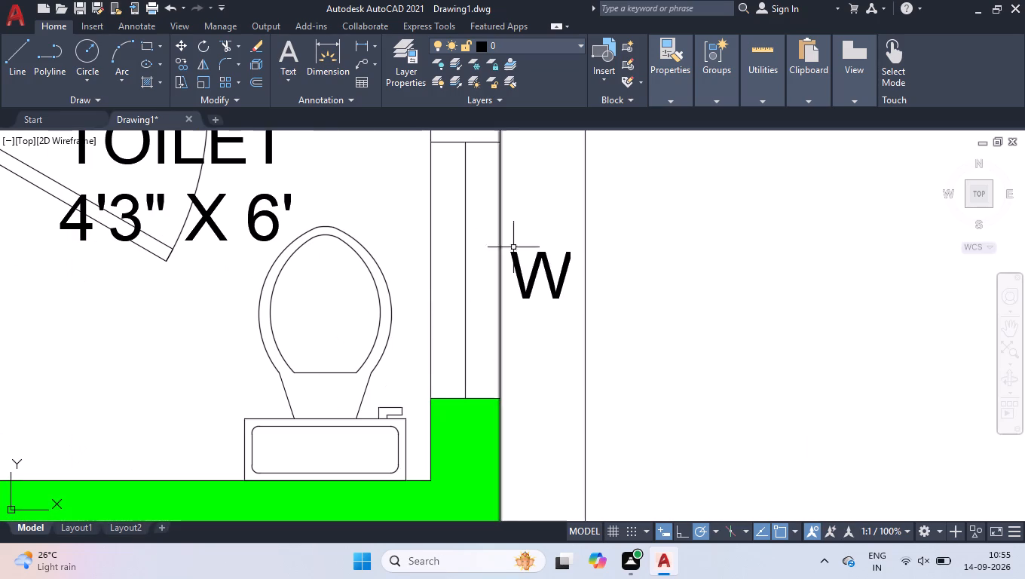
pyautogui.doubleClick(534, 261)
pyautogui.moveTo(565, 265); pyautogui.dragTo(424, 228)
pyautogui.press('v')
pyautogui.click(801, 180)
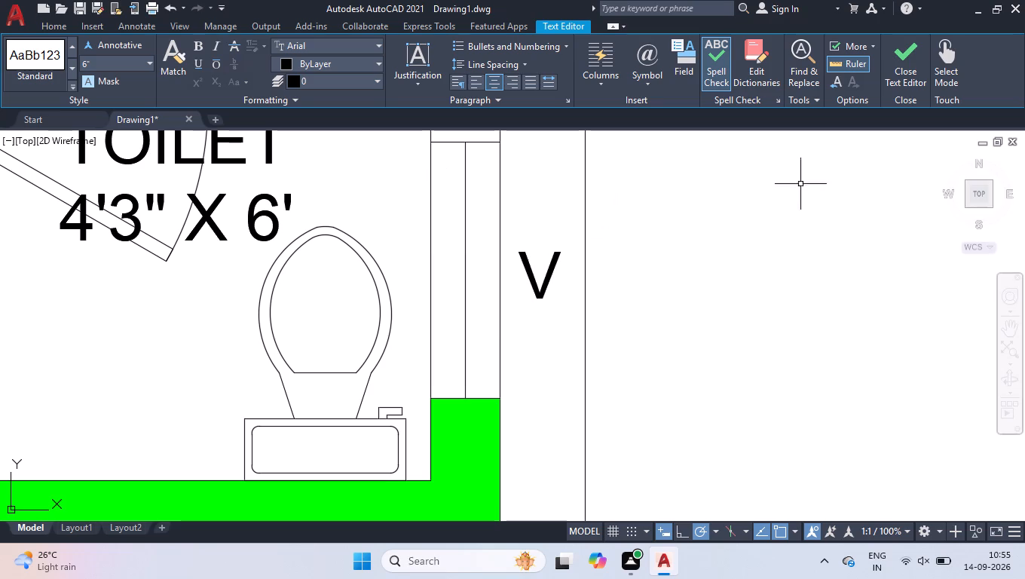
# Copy the V label straight up to beside the 4'7" X 5'8" toilet window, about 17'-3" above.
pyautogui.write('COP]')
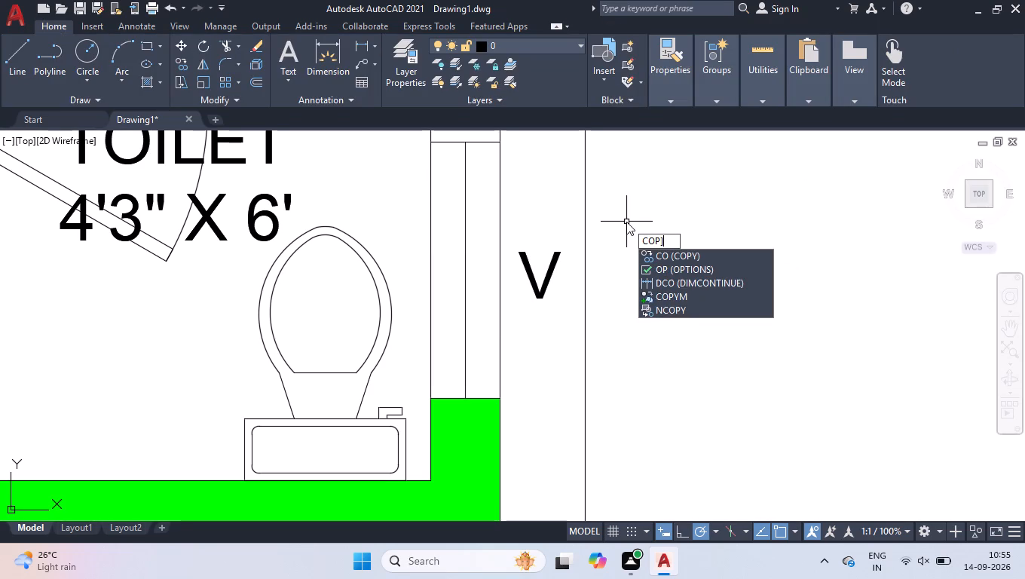
pyautogui.press('Return')
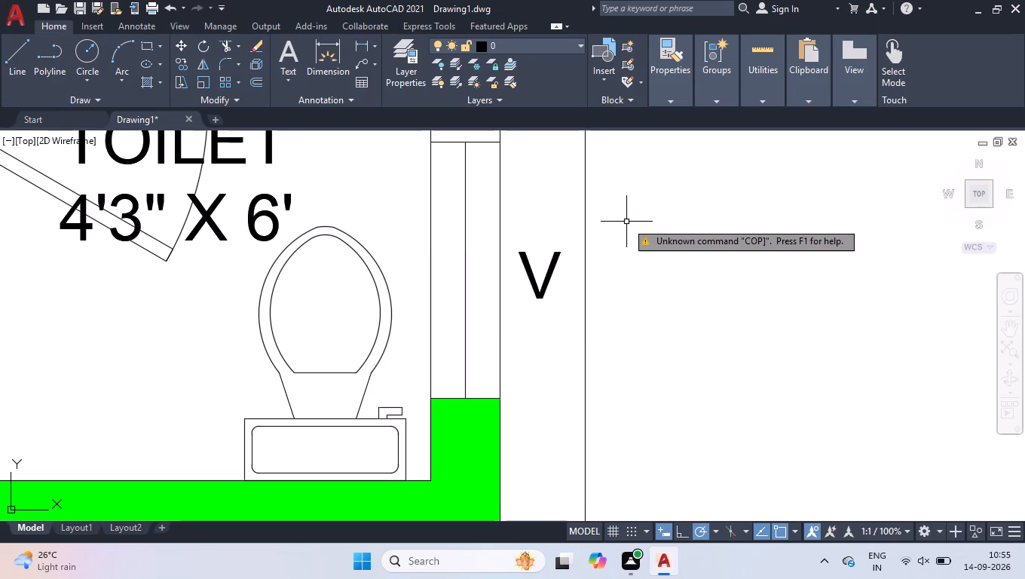
pyautogui.write('COP')
pyautogui.press('Return')
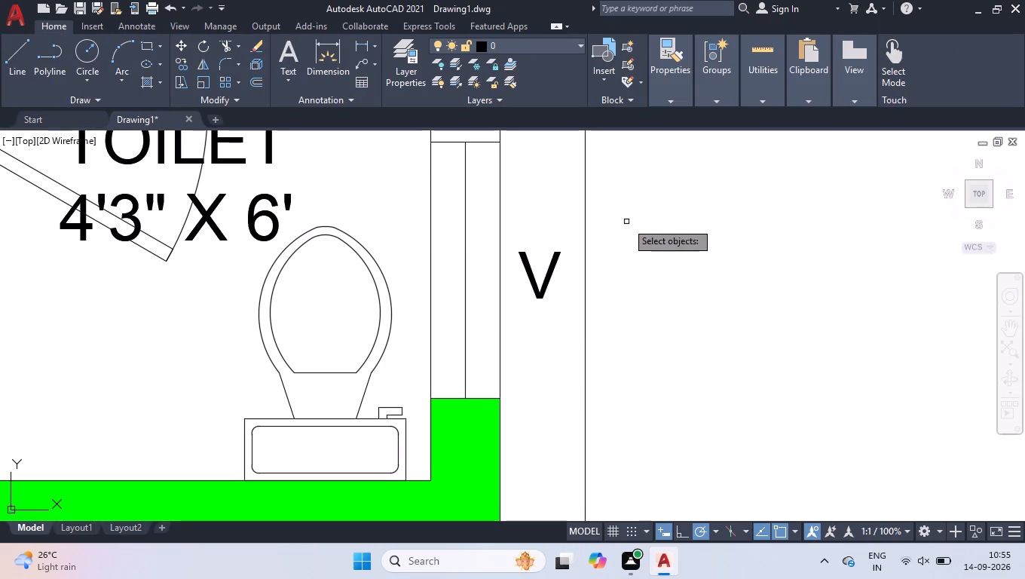
pyautogui.click(528, 280)
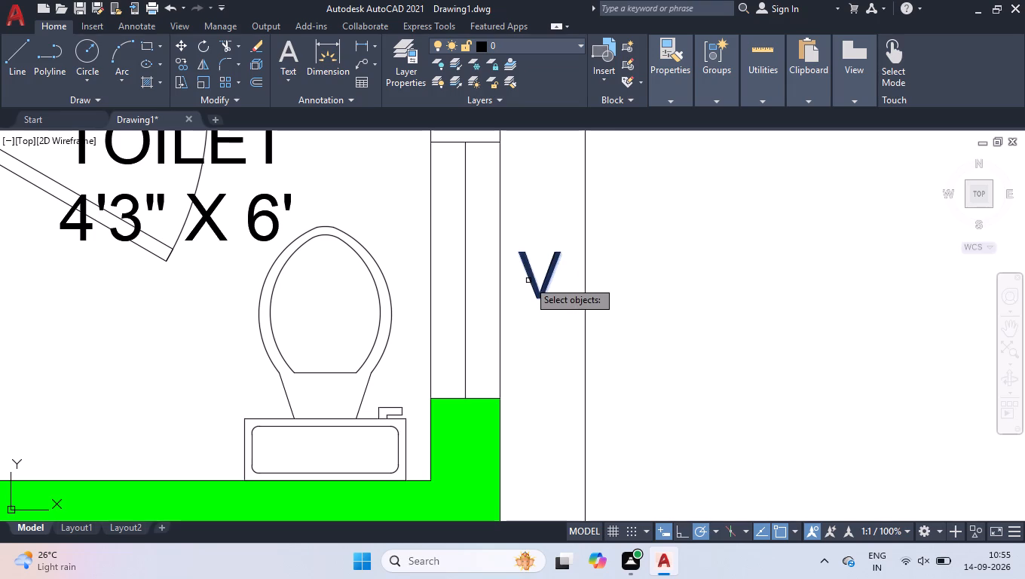
pyautogui.click(526, 265)
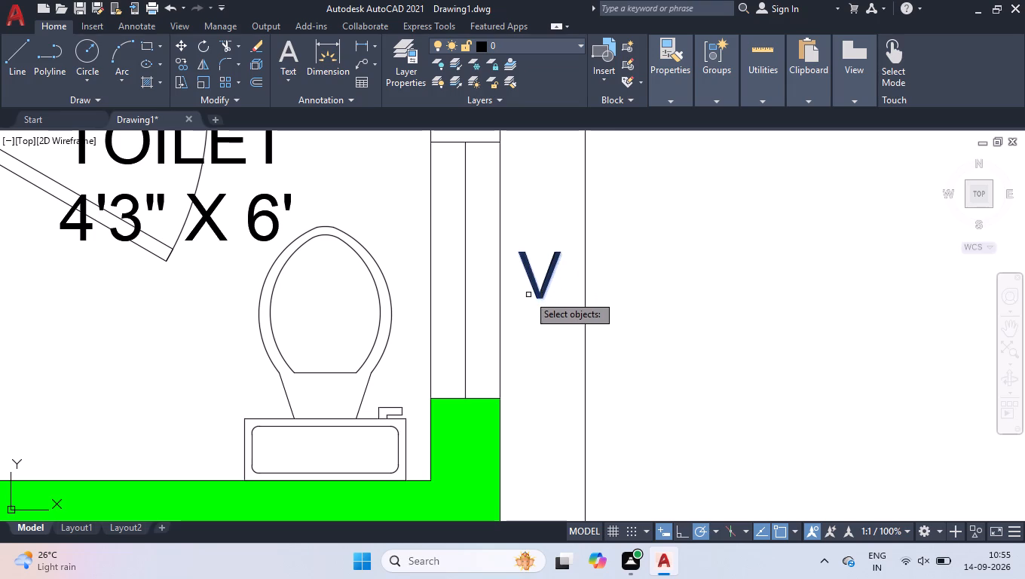
pyautogui.press('Return')
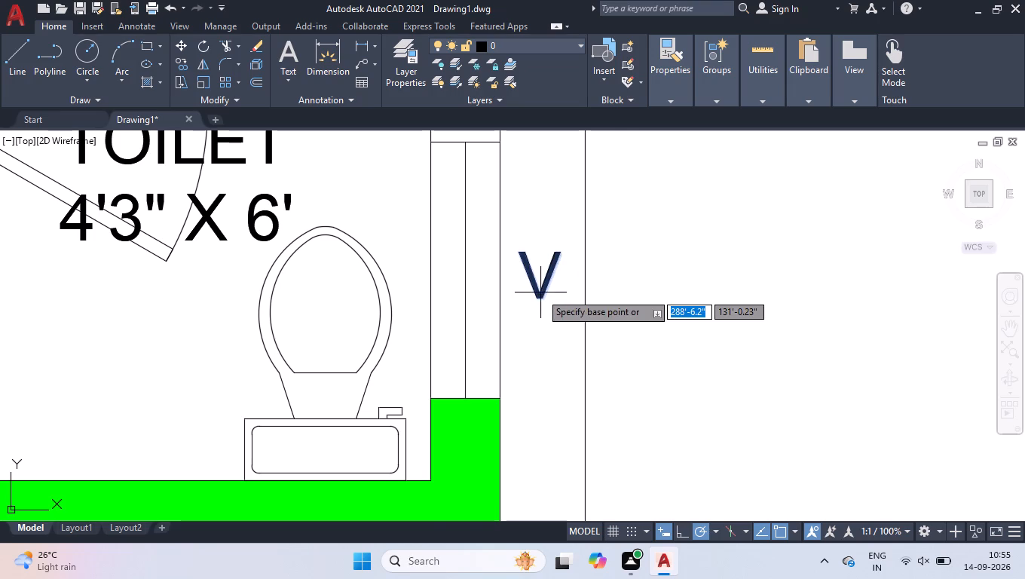
pyautogui.click(540, 293)
pyautogui.scroll(-5, 540, 293)
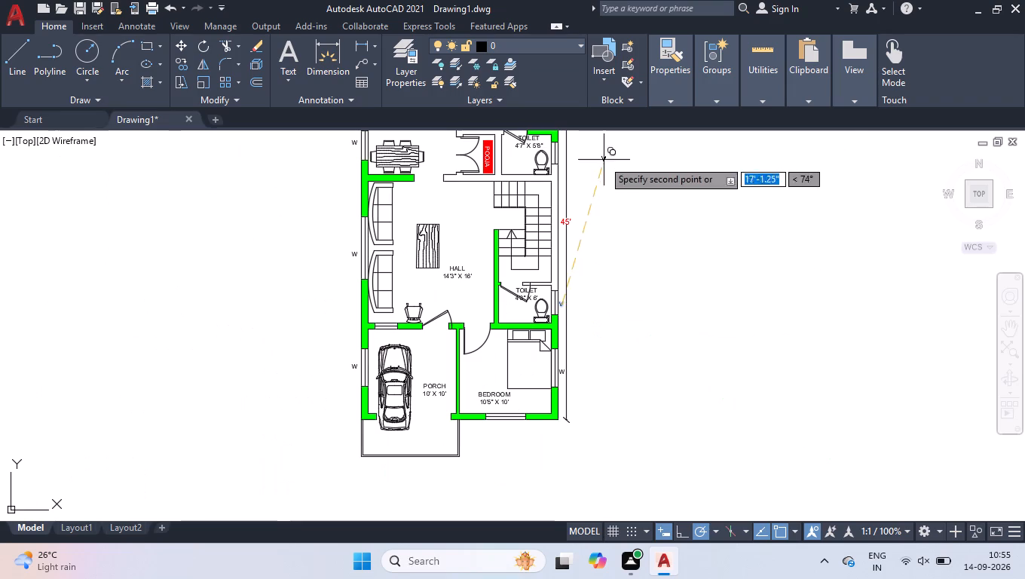
pyautogui.scroll(6, 560, 142)
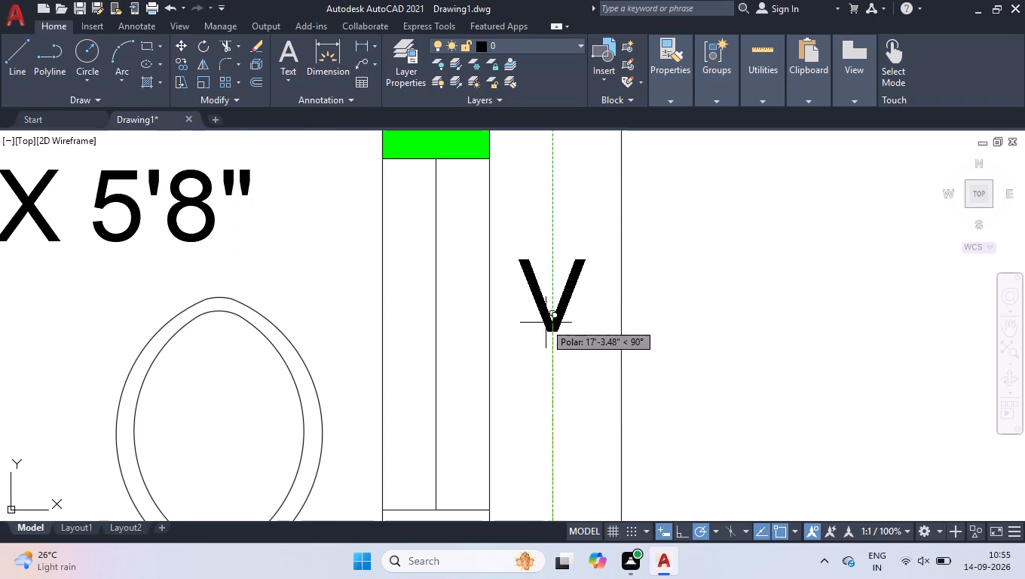
pyautogui.click(546, 323)
pyautogui.press('space')
# Hatch the unfilled walls around the pooja, toilets and staircase solid green, including the short wall piece beside the 4'3" X 6' toilet door.
pyautogui.scroll(-4, 523, 244)
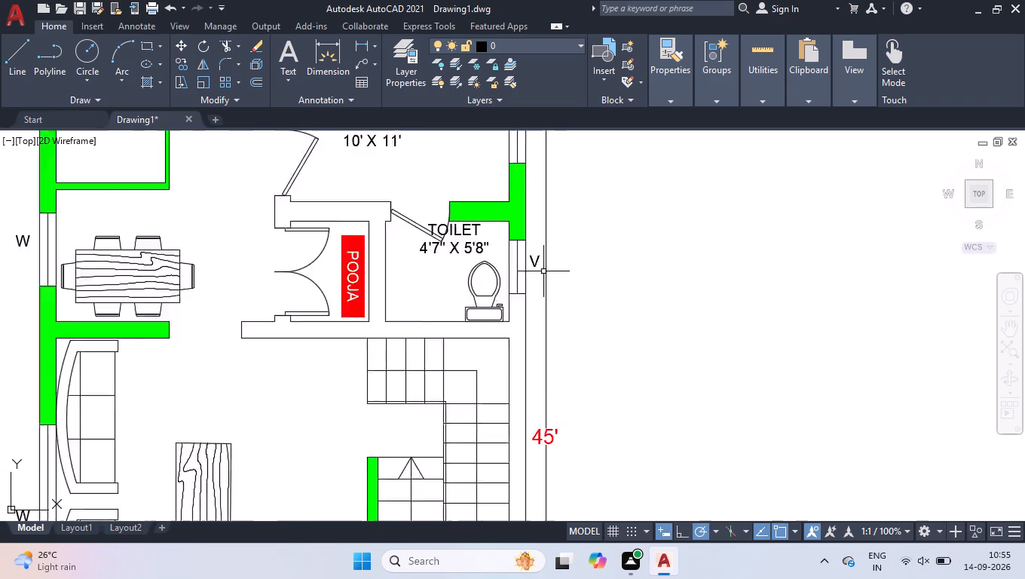
pyautogui.scroll(-1, 543, 271)
pyautogui.scroll(-1, 549, 354)
pyautogui.scroll(1, 548, 418)
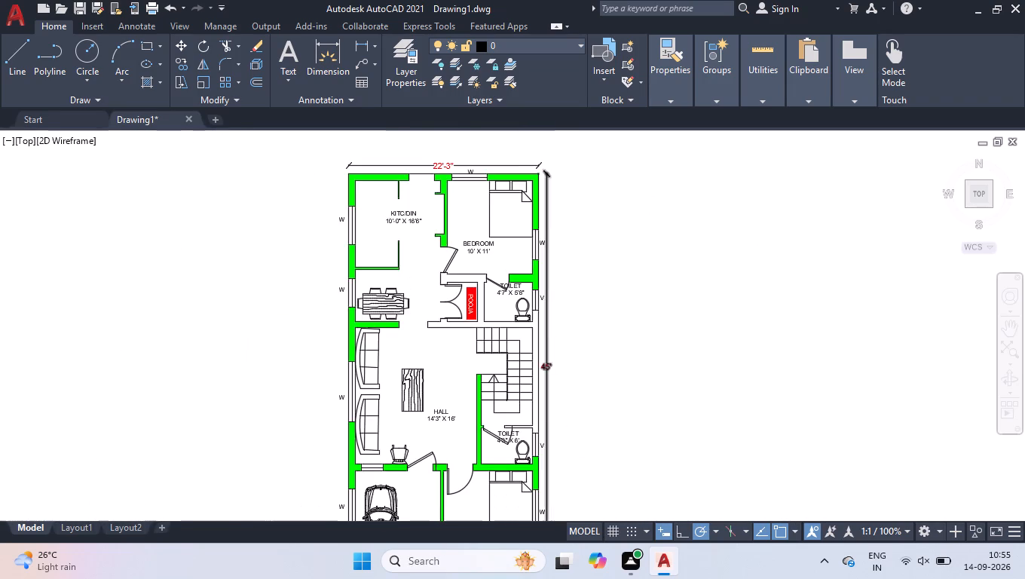
pyautogui.click(148, 78)
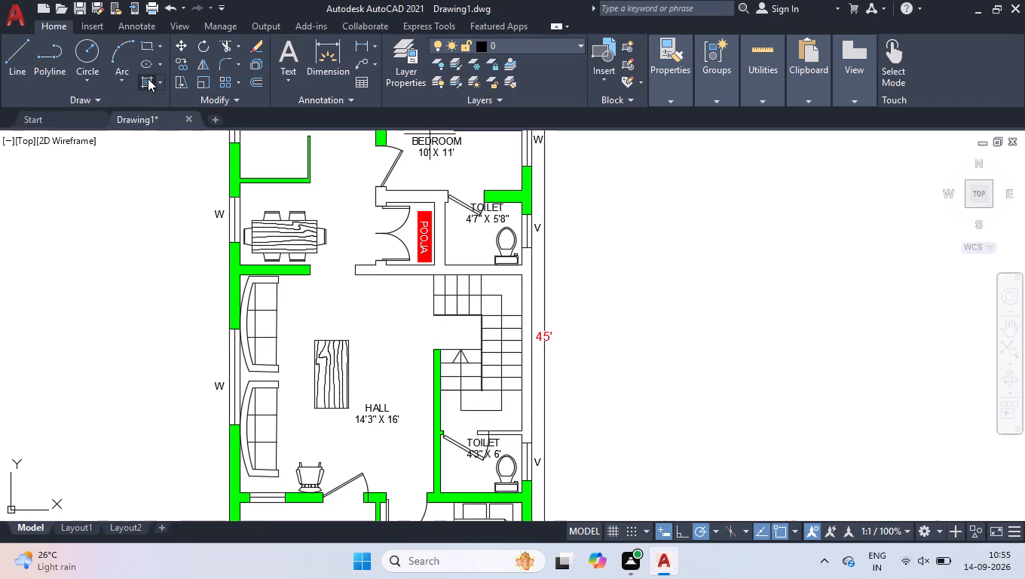
pyautogui.click(441, 199)
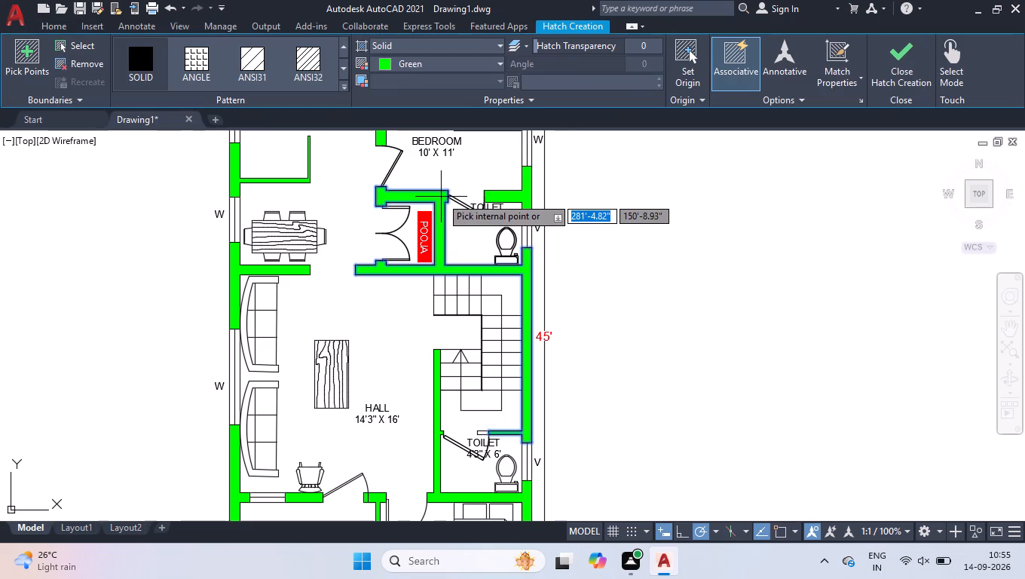
pyautogui.scroll(3, 481, 447)
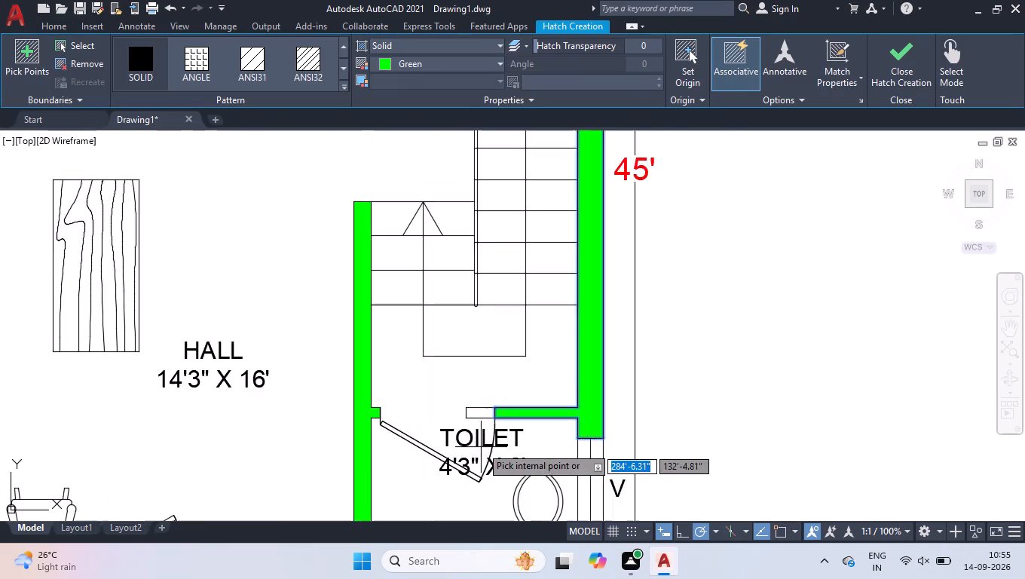
pyautogui.scroll(3, 487, 427)
pyautogui.click(481, 315)
pyautogui.press('Return')
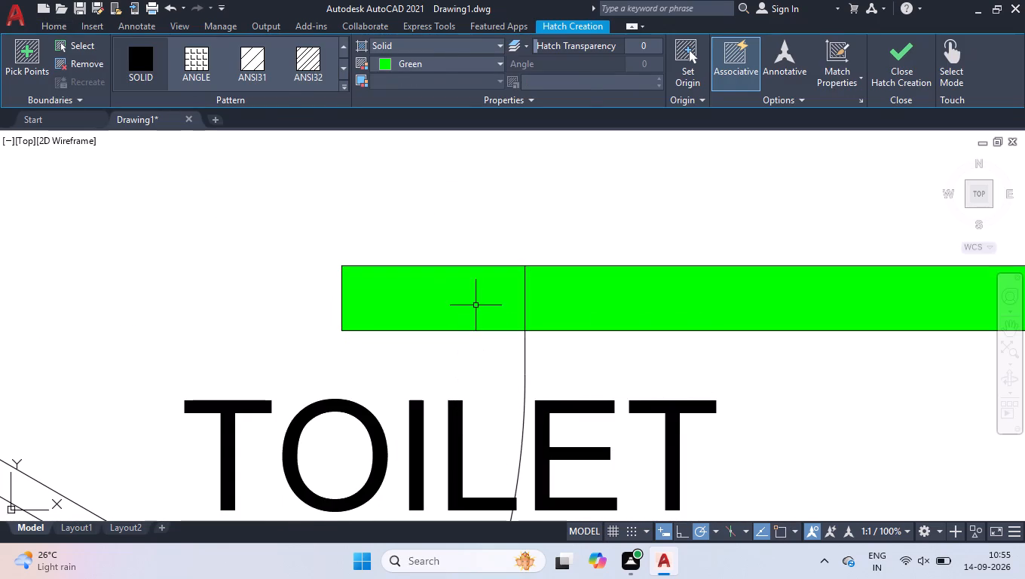
# Shorten the 4'3" X 6' toilet door so its swing ends at the free end of the short wall.
pyautogui.click(529, 369)
pyautogui.click(498, 376)
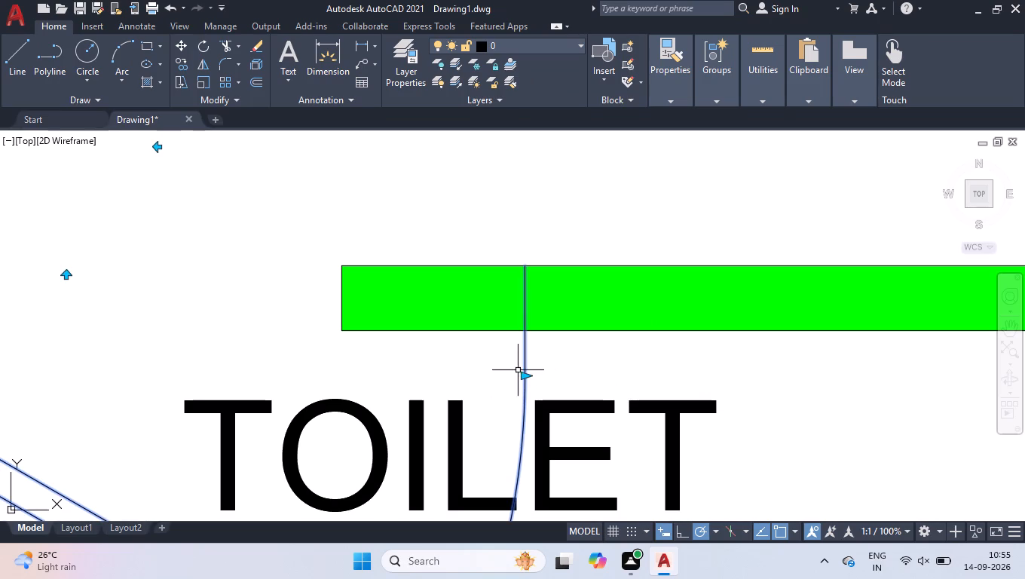
pyautogui.click(524, 378)
pyautogui.click(336, 361)
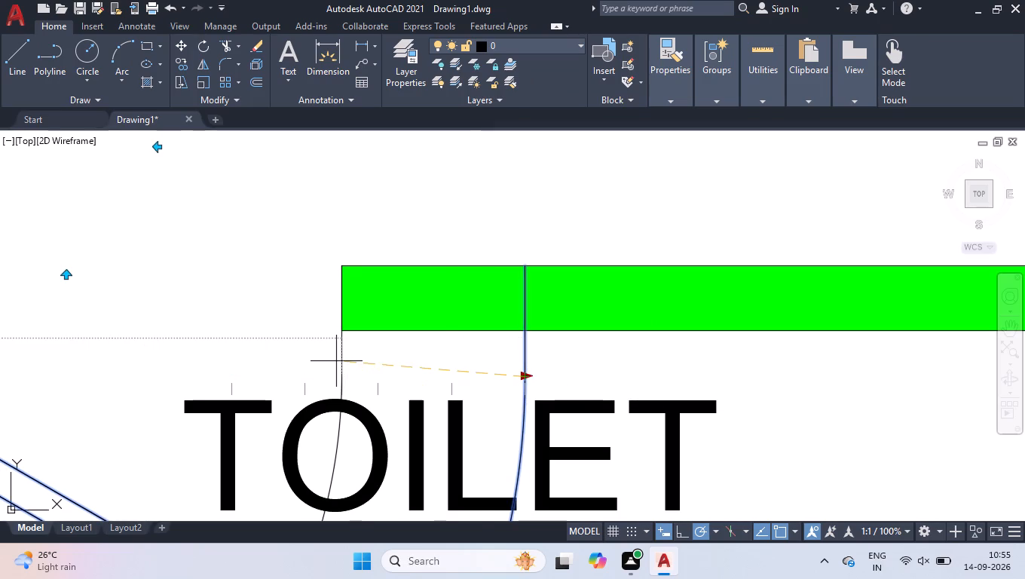
pyautogui.rightClick(310, 318)
pyautogui.click(356, 420)
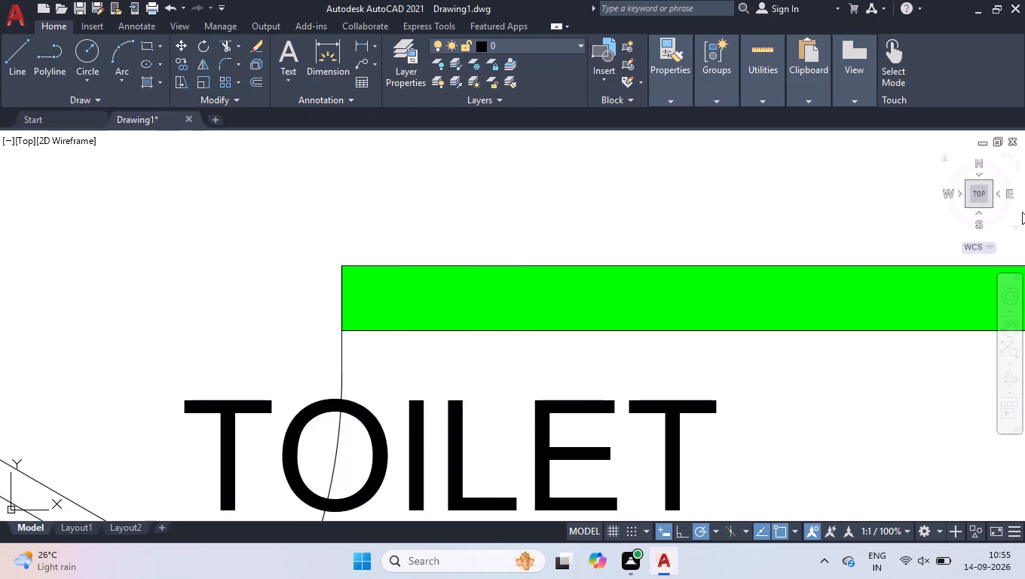
# Switch to Layout1 and delete its existing viewport.
pyautogui.click(984, 202)
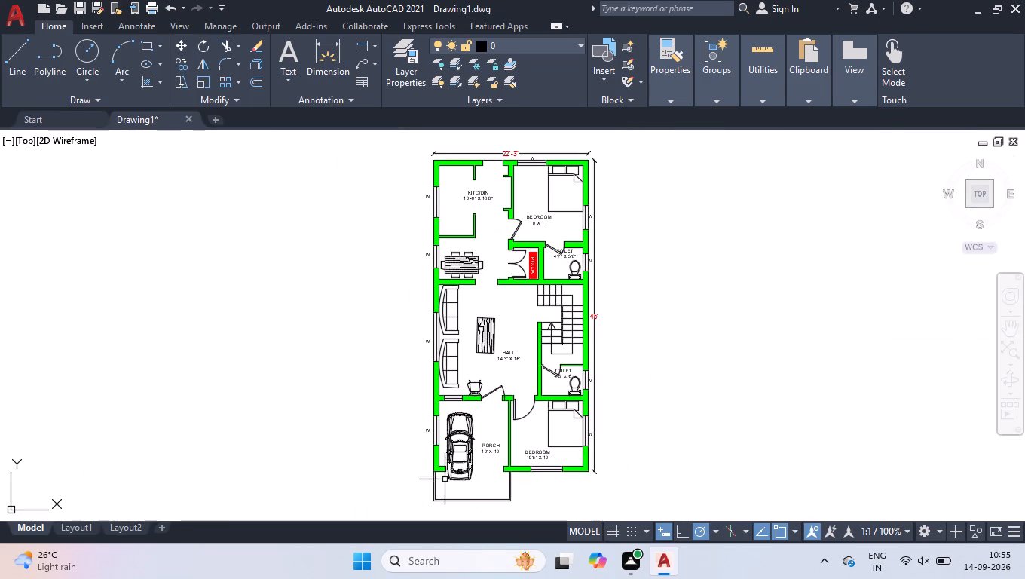
pyautogui.click(82, 528)
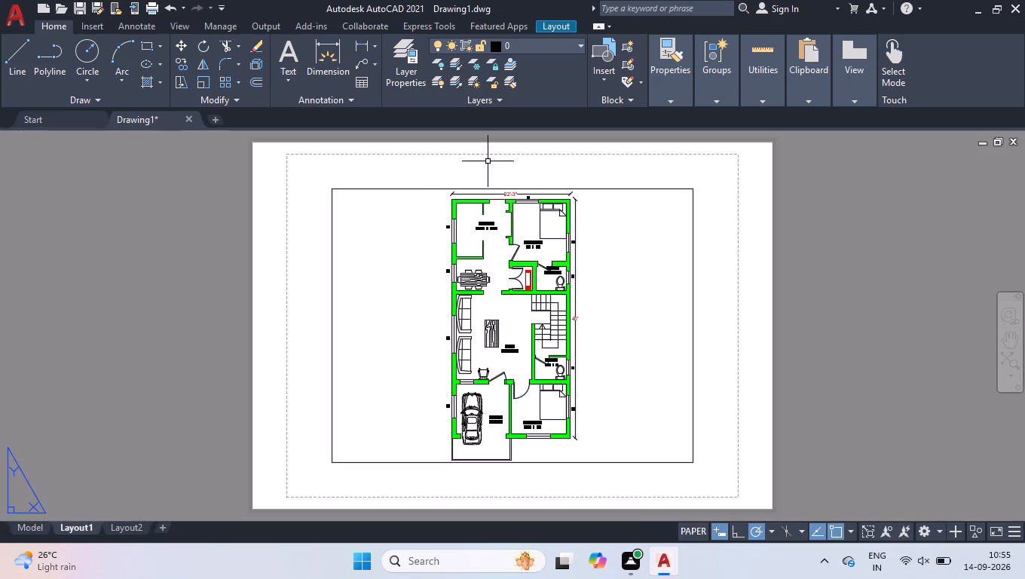
pyautogui.moveTo(488, 161); pyautogui.dragTo(483, 174)
pyautogui.click(438, 256)
pyautogui.press('Delete')
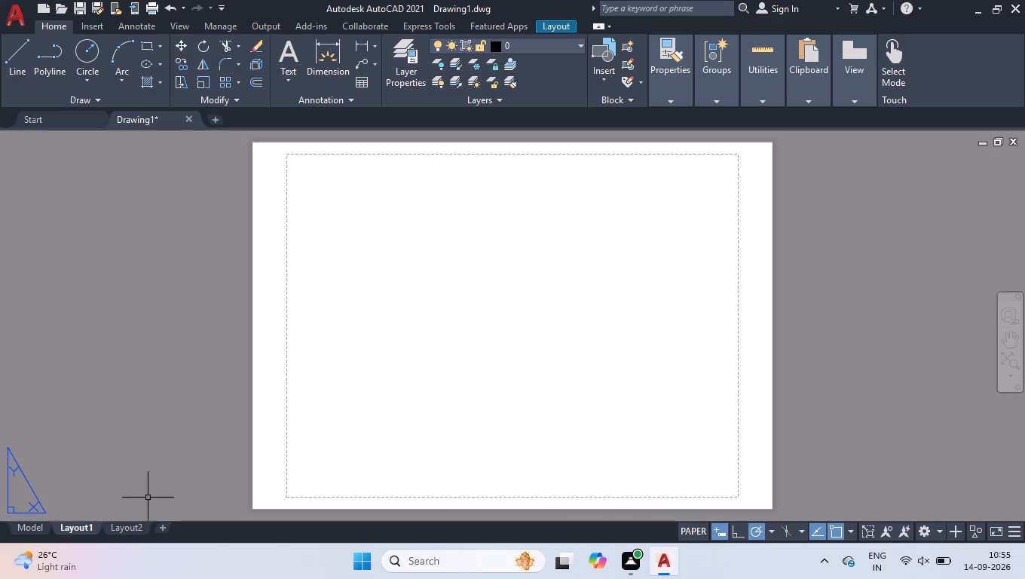
# Modify Layout1's page setup to use the DWG To PDF.pc3 plotter and ISO full bleed A3 (420.00 x 297.00 MM) paper.
pyautogui.rightClick(73, 523)
pyautogui.click(132, 403)
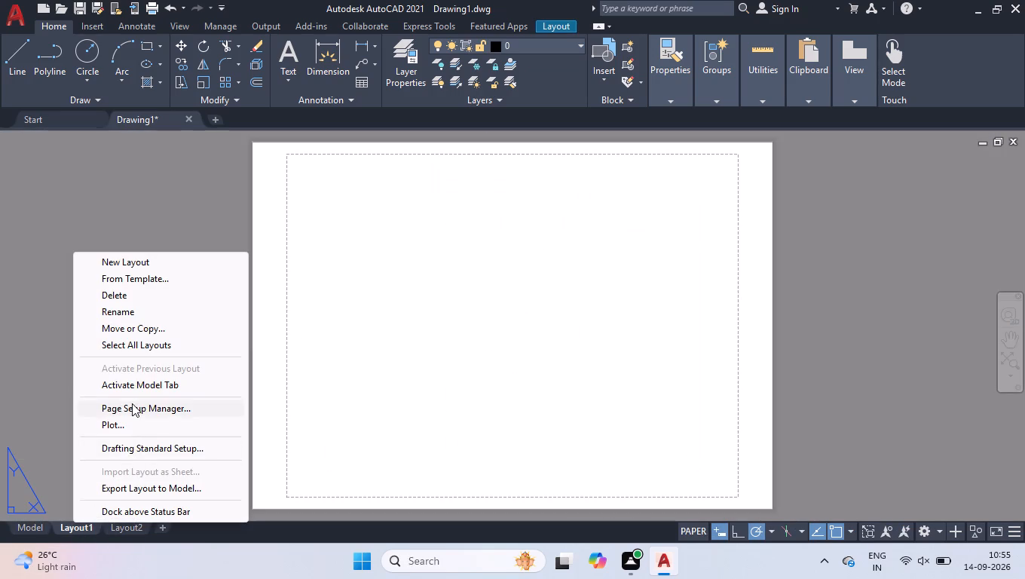
pyautogui.click(620, 258)
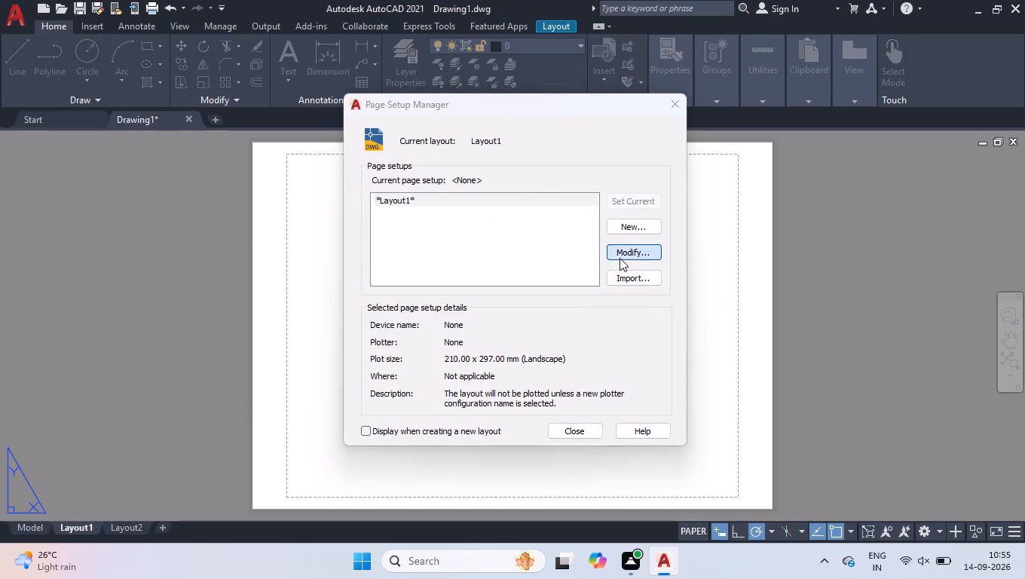
pyautogui.click(433, 173)
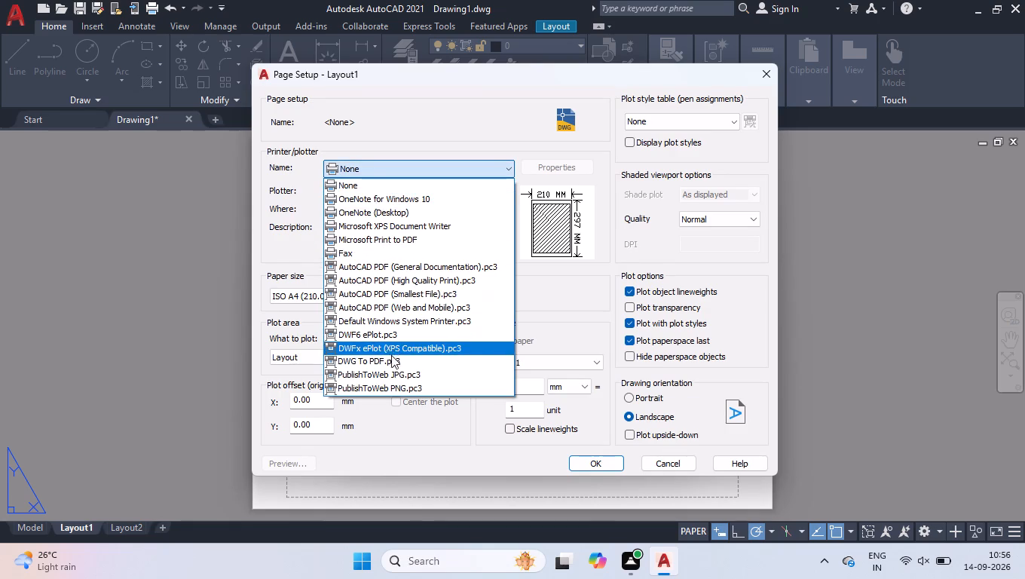
pyautogui.click(387, 362)
pyautogui.click(378, 294)
pyautogui.scroll(7, 398, 220)
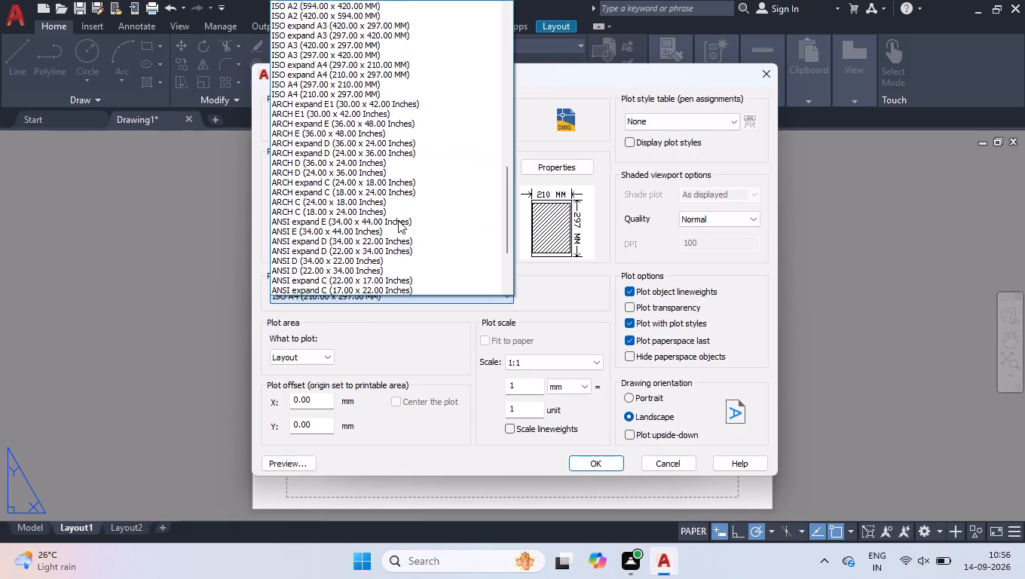
pyautogui.scroll(11, 398, 220)
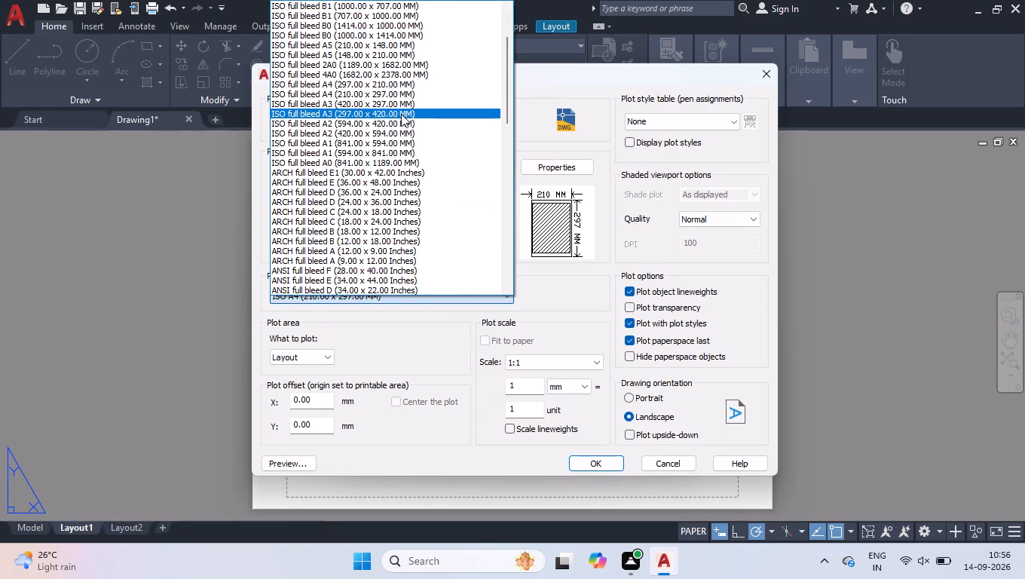
pyautogui.click(396, 116)
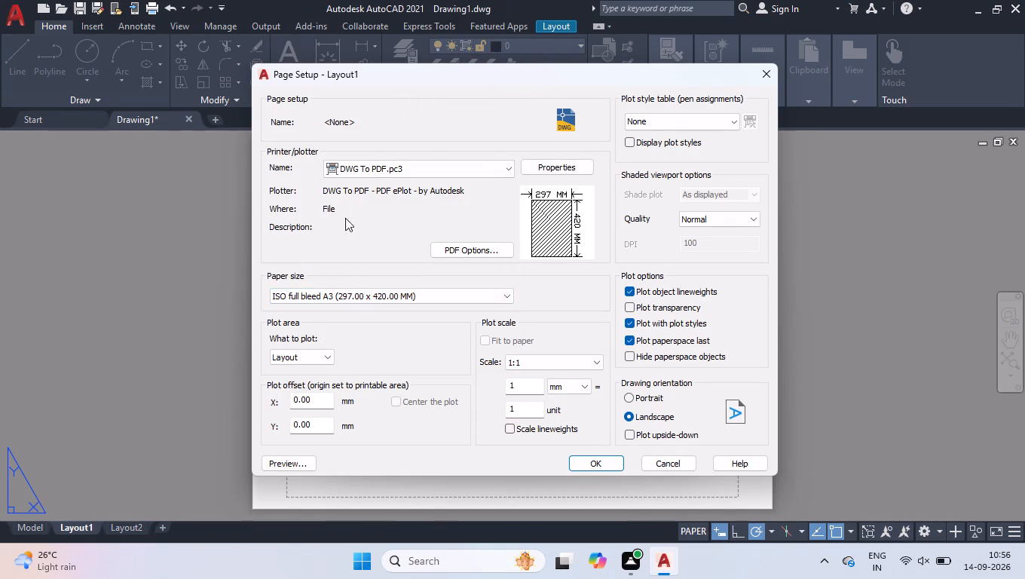
pyautogui.click(335, 298)
pyautogui.scroll(1, 347, 156)
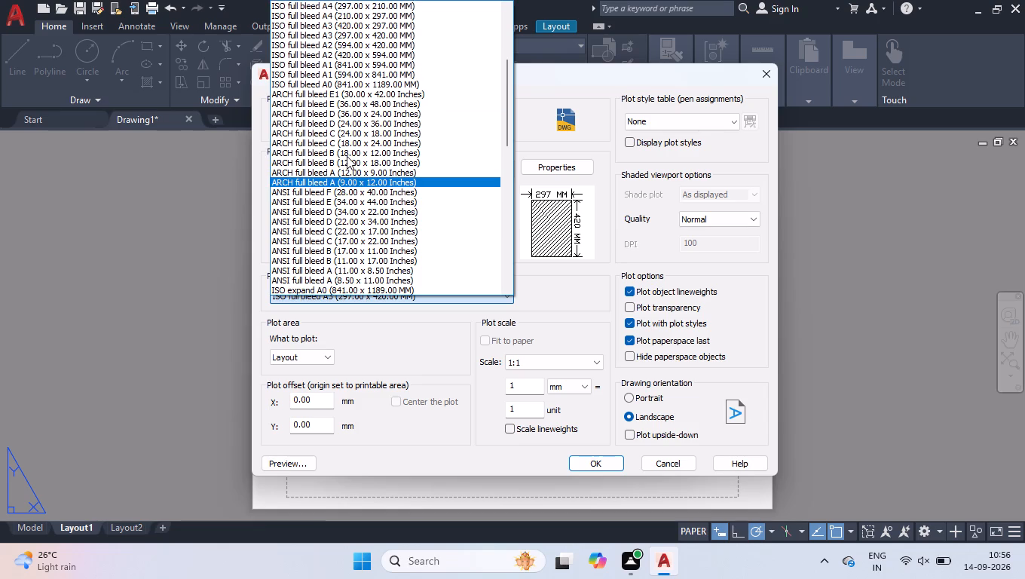
pyautogui.scroll(1, 347, 156)
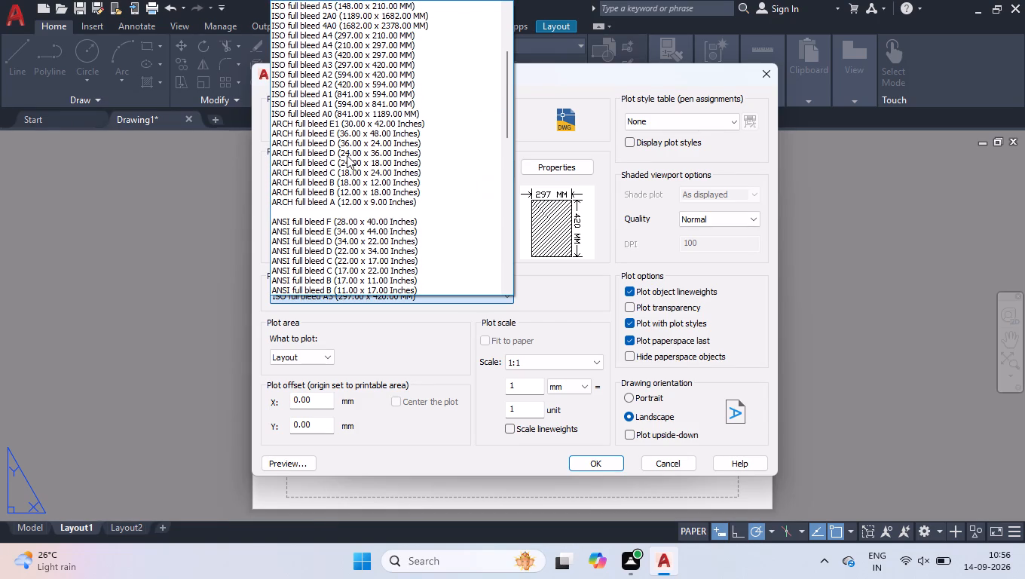
pyautogui.click(399, 57)
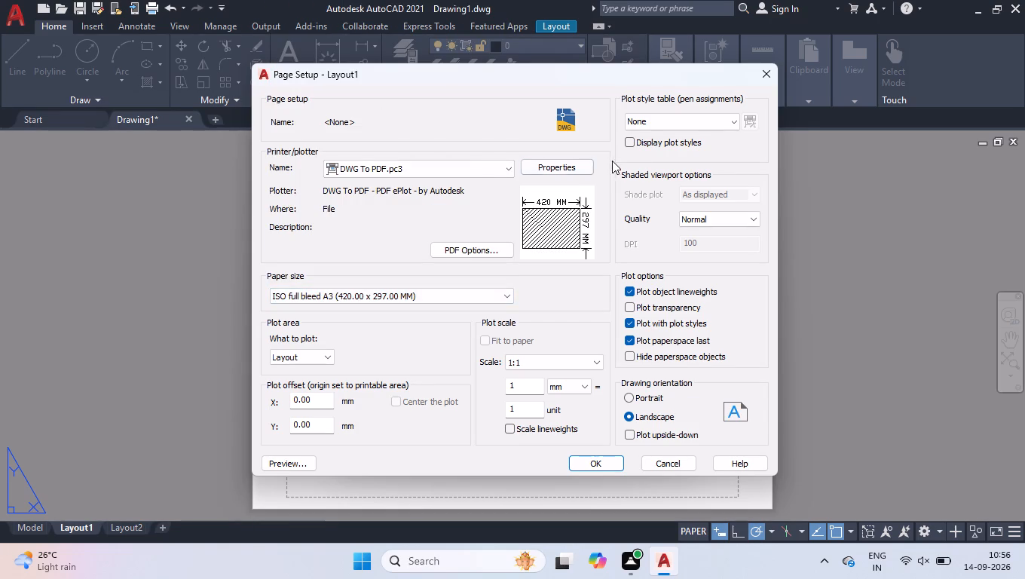
# Set the shaded viewport quality to Maximum and apply the page setup.
pyautogui.click(724, 213)
pyautogui.click(726, 269)
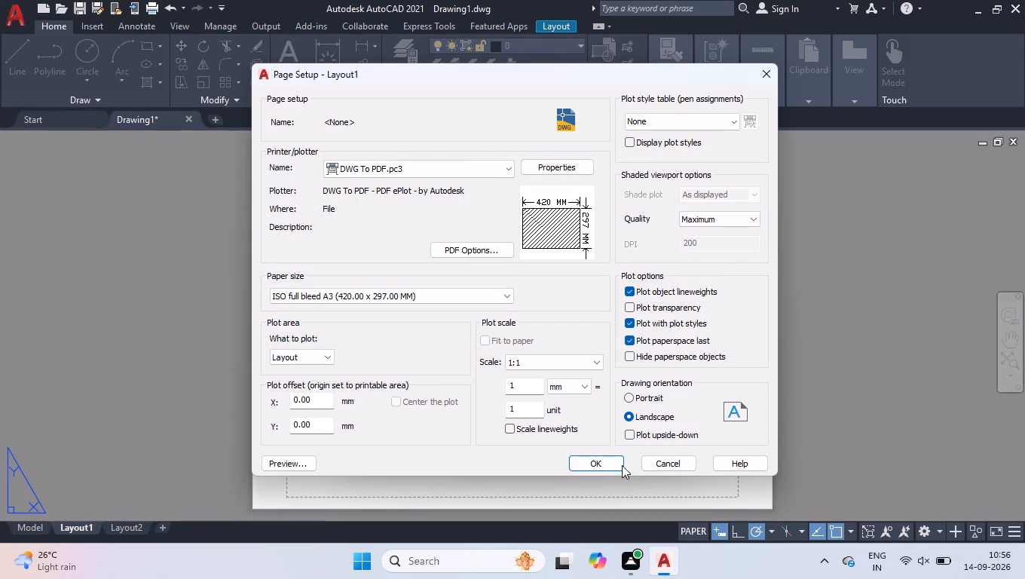
pyautogui.click(621, 459)
pyautogui.click(580, 439)
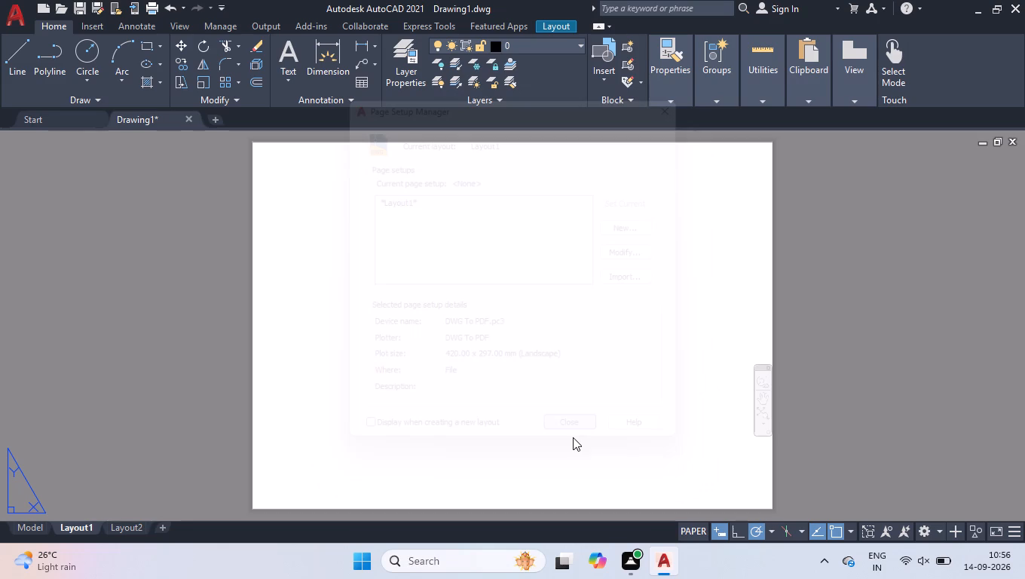
# Create a layout viewport covering the whole sheet, from corner 0,0 to opposite corner 420,297.
pyautogui.write('MV')
pyautogui.press('Return')
pyautogui.write('0,0')
pyautogui.press('Return')
pyautogui.write('42')
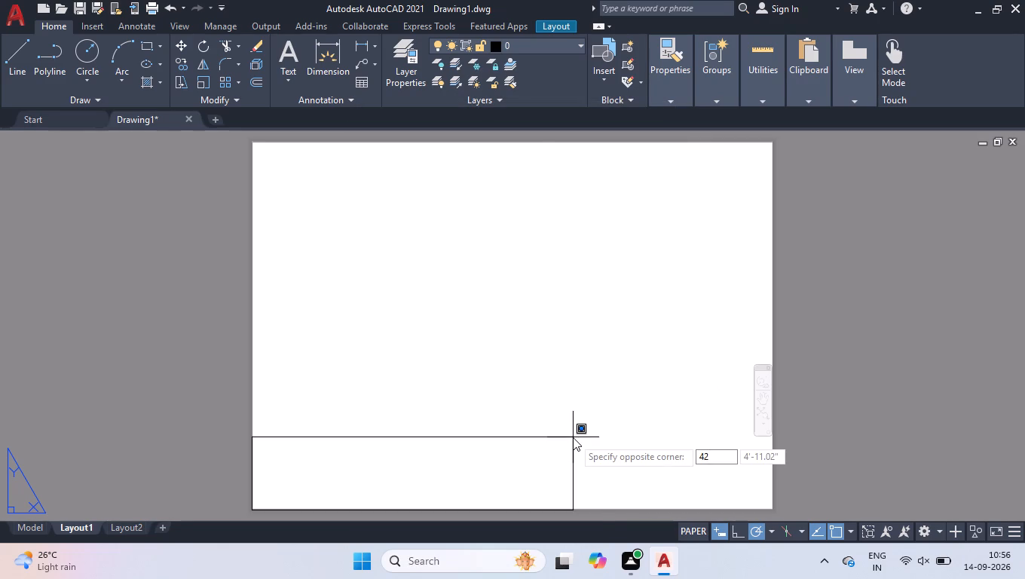
pyautogui.write('0,297')
pyautogui.press('Return')
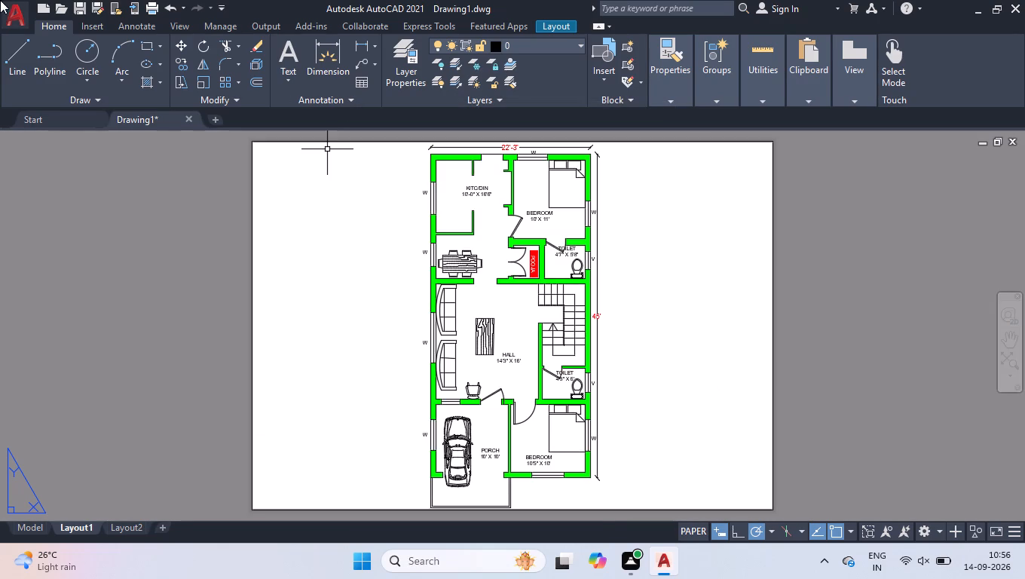
# Export the current layout as a PDF named 14-9-1 to the Desktop.
pyautogui.click(3, 13)
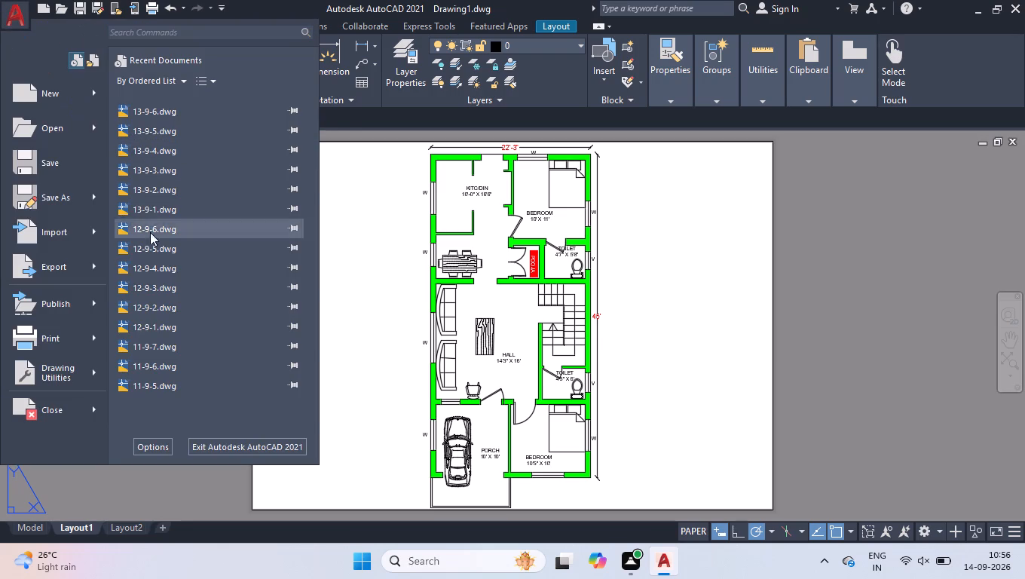
pyautogui.click(69, 263)
pyautogui.click(176, 258)
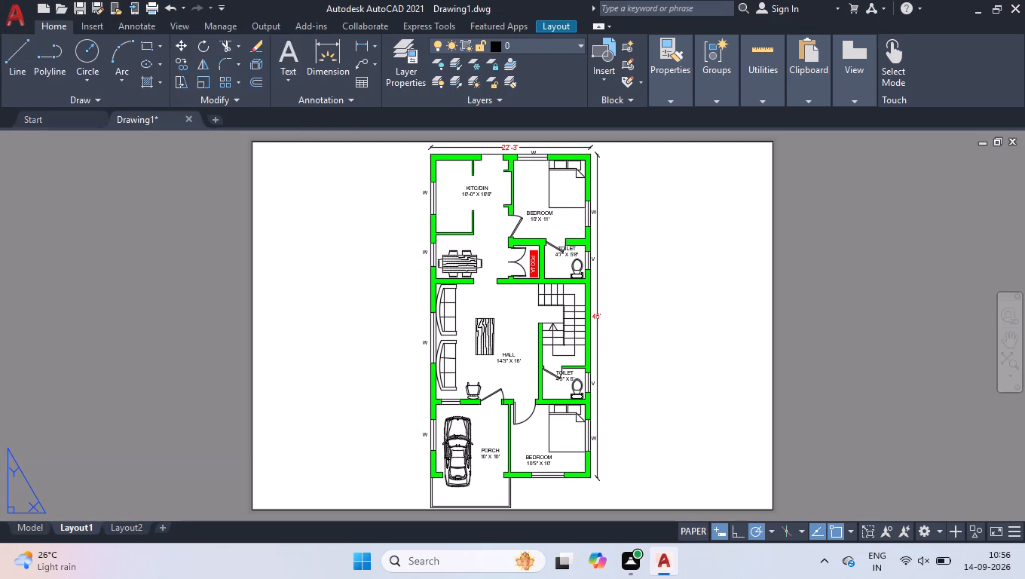
pyautogui.press('1')
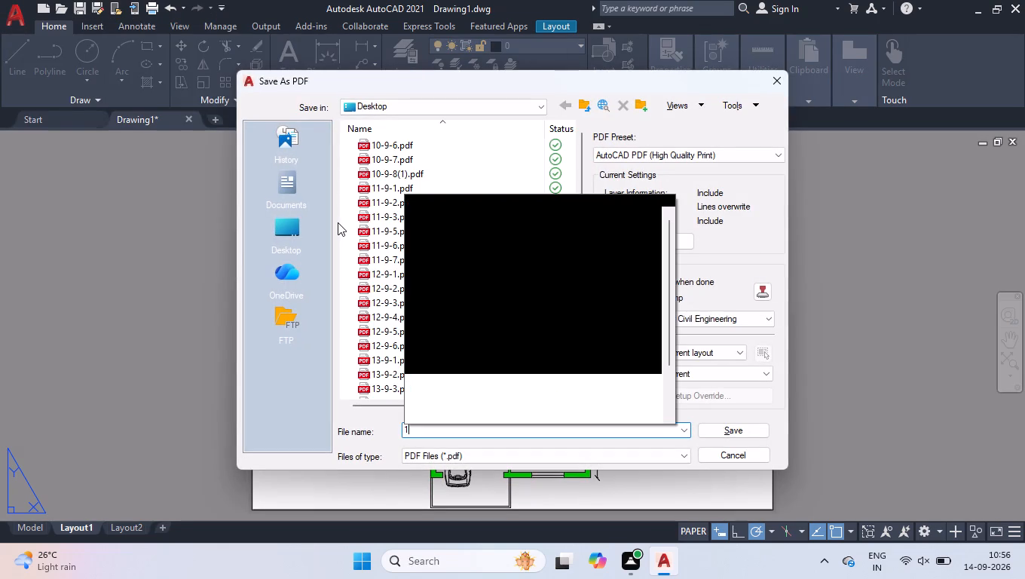
pyautogui.press('4')
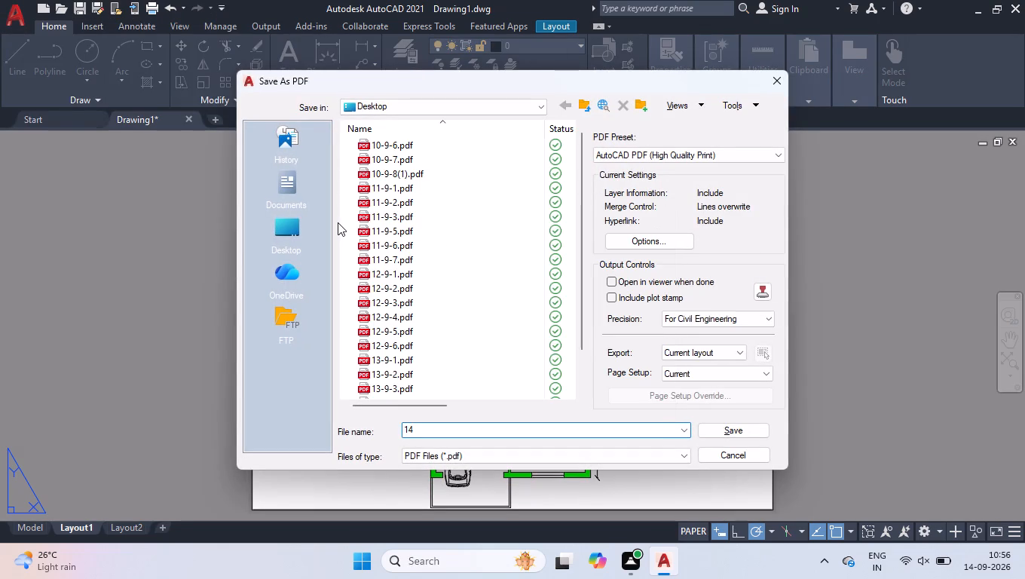
pyautogui.press('-')
pyautogui.write('9-1')
pyautogui.press('Return')
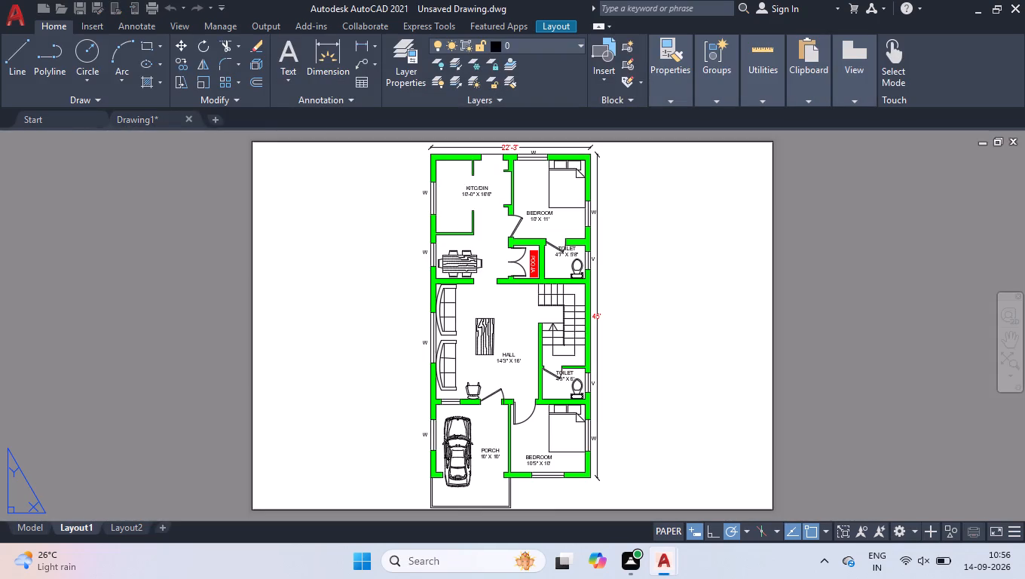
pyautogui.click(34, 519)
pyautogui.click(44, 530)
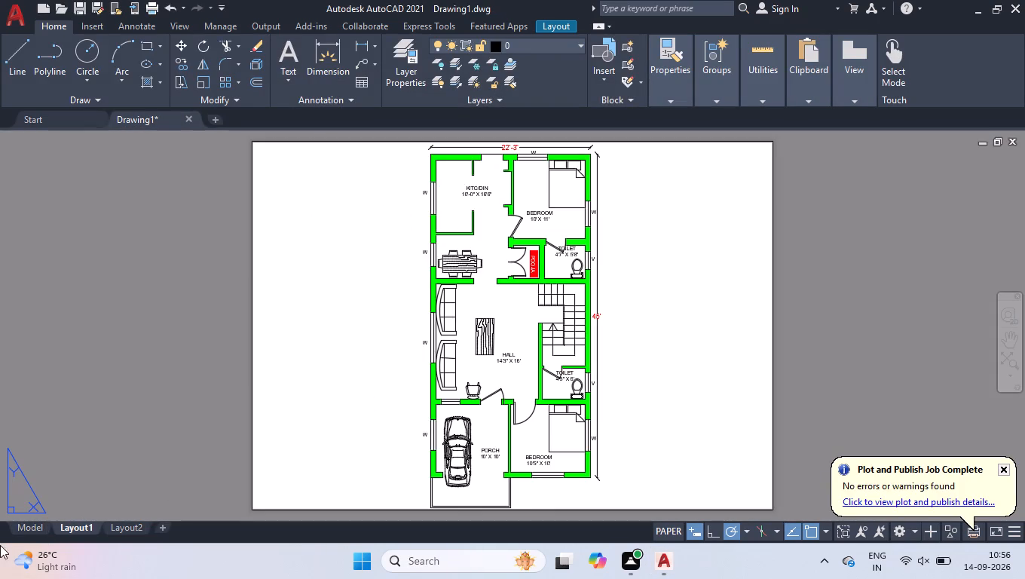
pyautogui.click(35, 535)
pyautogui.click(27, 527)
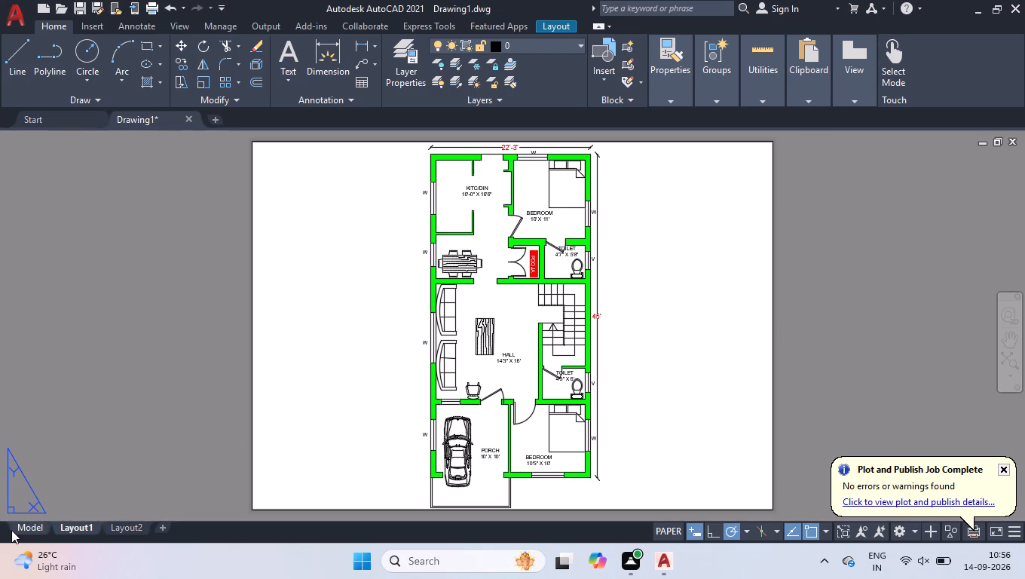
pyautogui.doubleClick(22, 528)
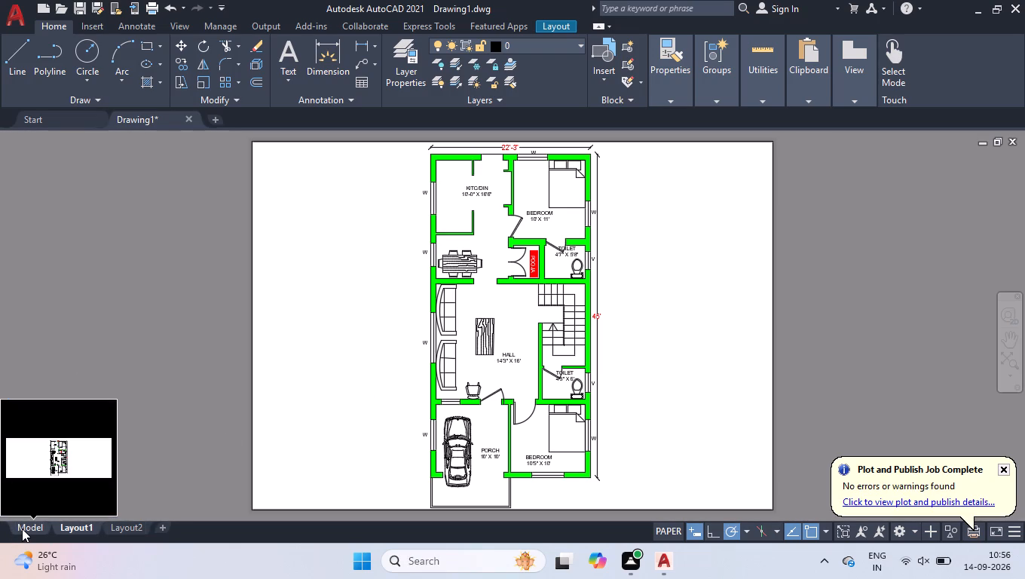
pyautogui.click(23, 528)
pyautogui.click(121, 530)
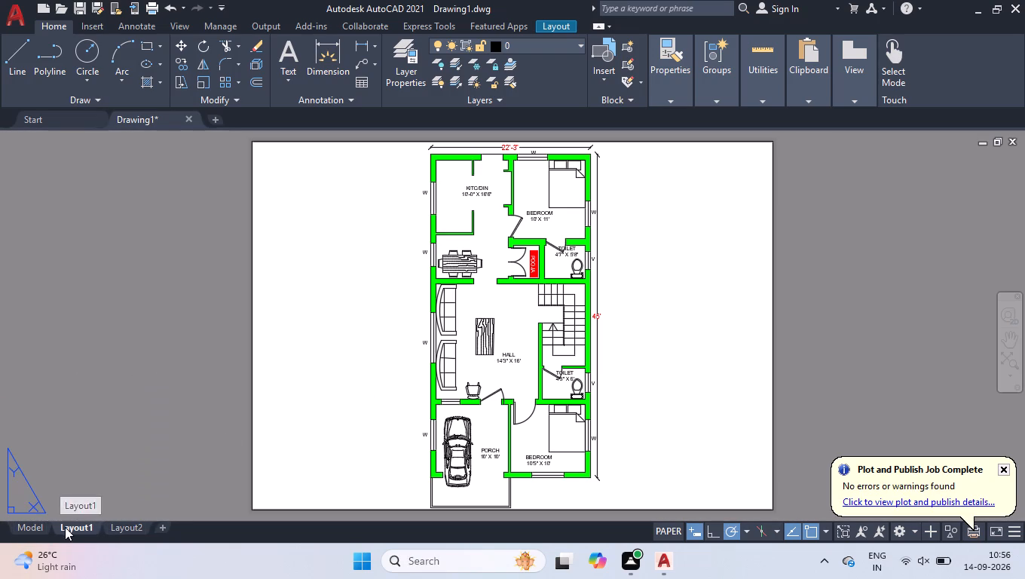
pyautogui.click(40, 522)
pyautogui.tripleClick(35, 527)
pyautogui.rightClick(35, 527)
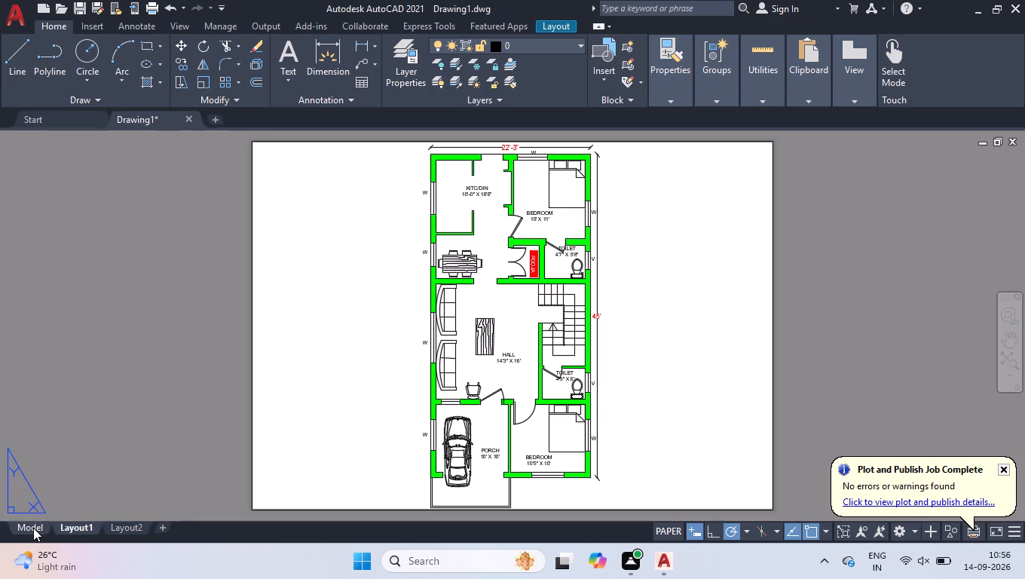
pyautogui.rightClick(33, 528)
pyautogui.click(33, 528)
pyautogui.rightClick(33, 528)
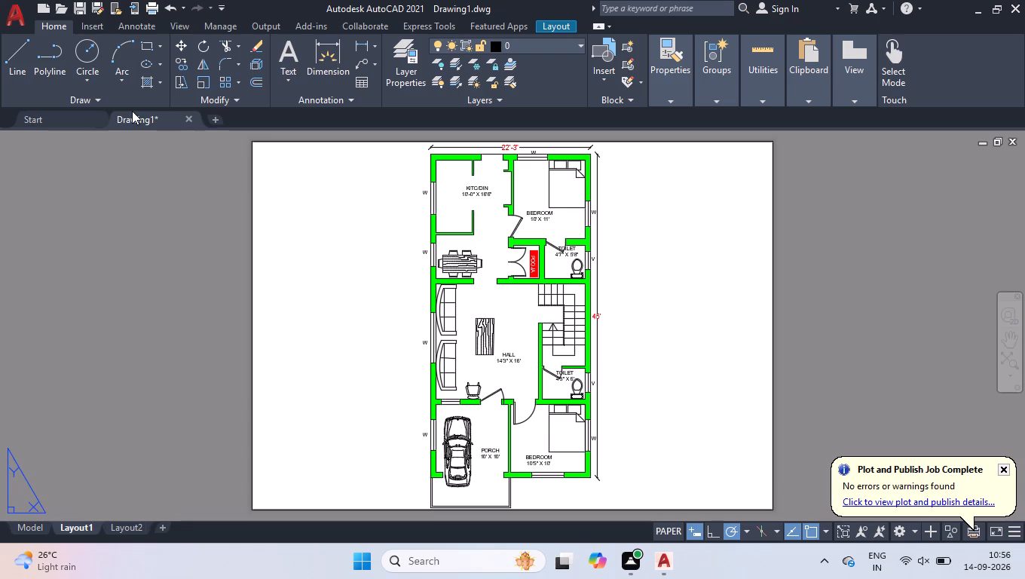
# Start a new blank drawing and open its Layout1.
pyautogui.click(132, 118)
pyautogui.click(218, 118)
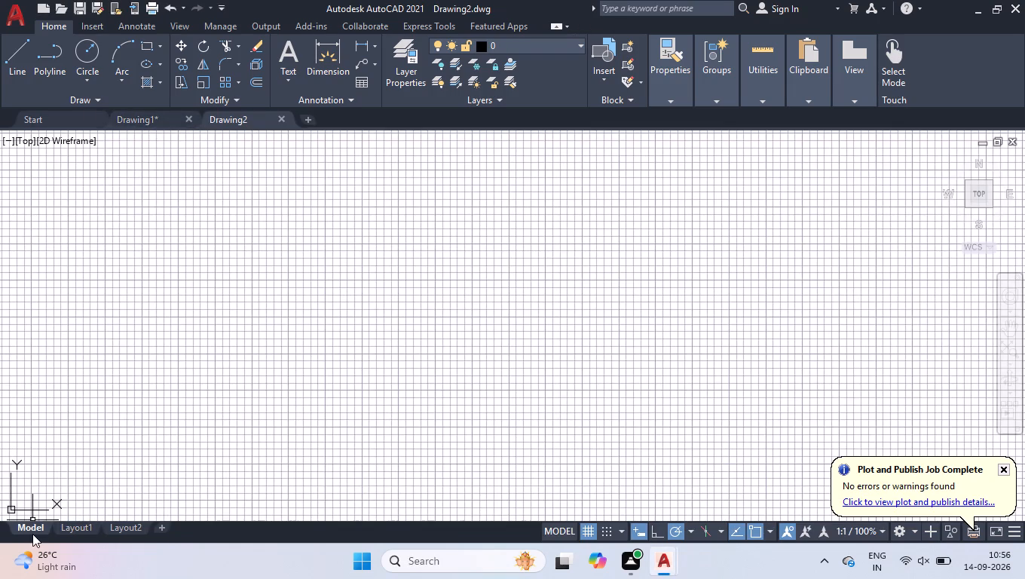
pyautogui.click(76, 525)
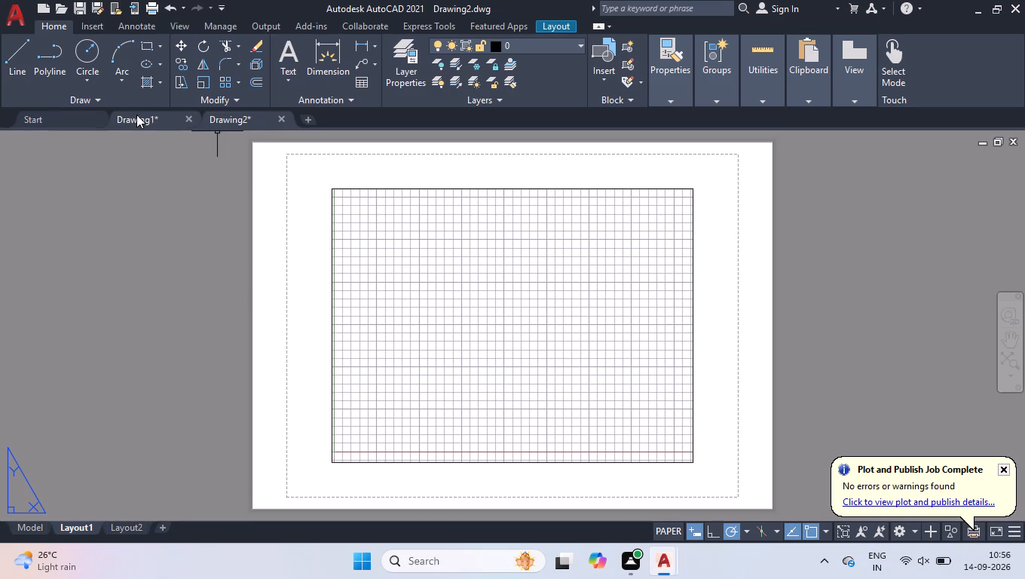
# Return to Drawing1 and switch it to model space.
pyautogui.click(136, 115)
pyautogui.click(25, 526)
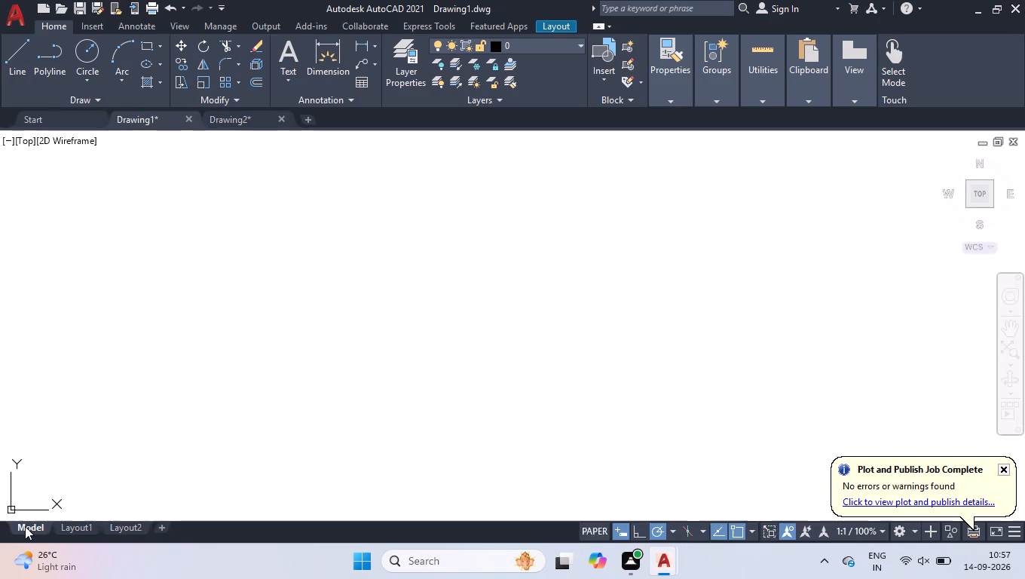
# Quit the program, saving Drawing1's changes as 14-9-1 in Documents, in AutoCAD 2018 Drawing format.
pyautogui.hotkey('ctrl', 'q')
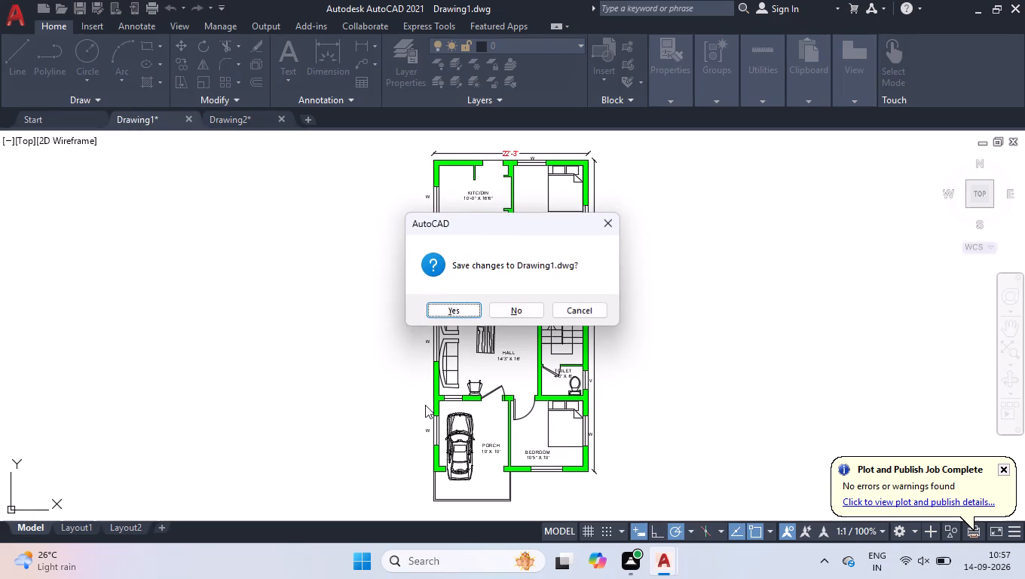
pyautogui.press('Return')
pyautogui.press('1')
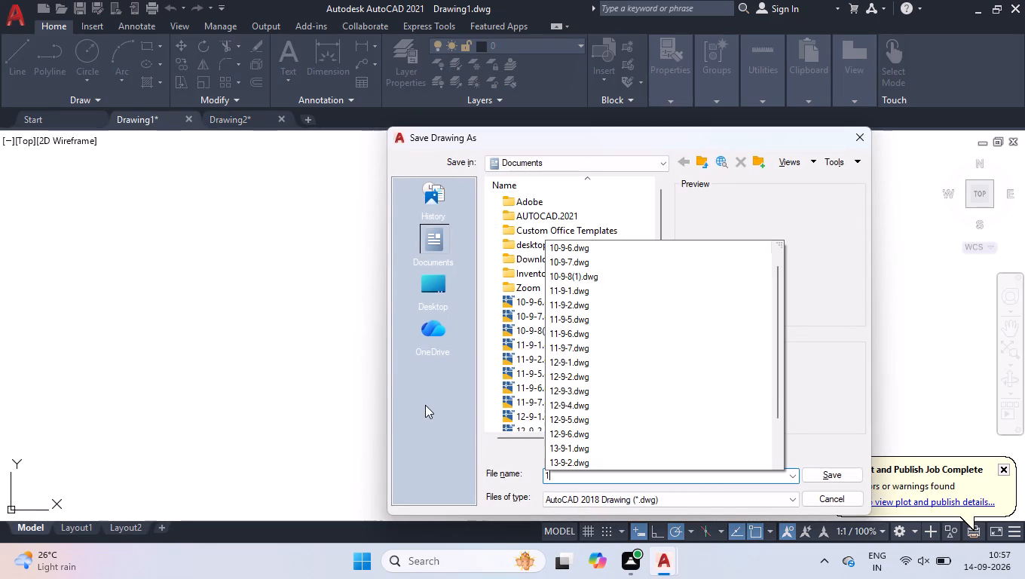
pyautogui.write('4-9-')
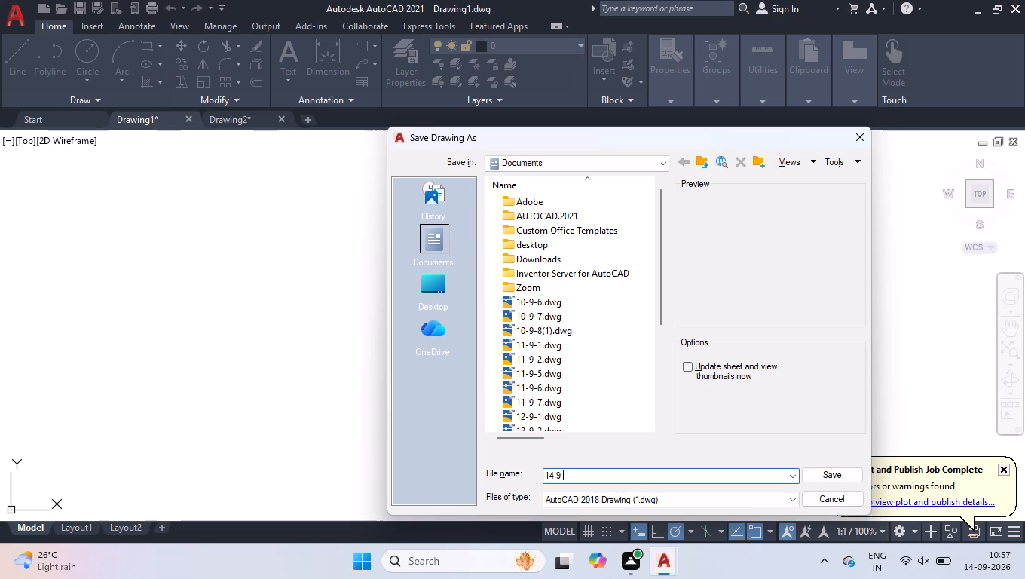
pyautogui.press('1')
pyautogui.press('Return')
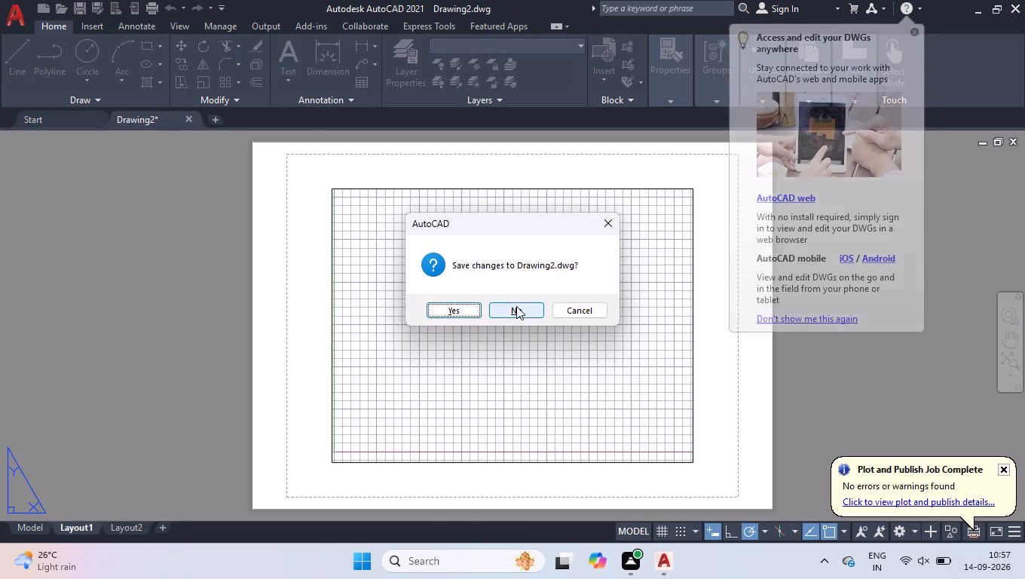
# Discard the changes to Drawing2 while quitting.
pyautogui.click(516, 306)
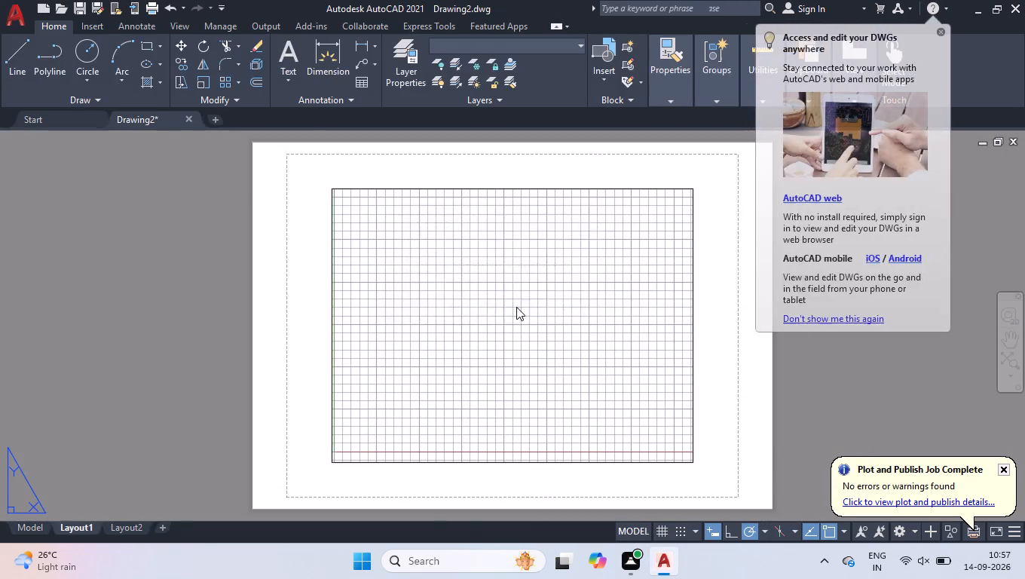
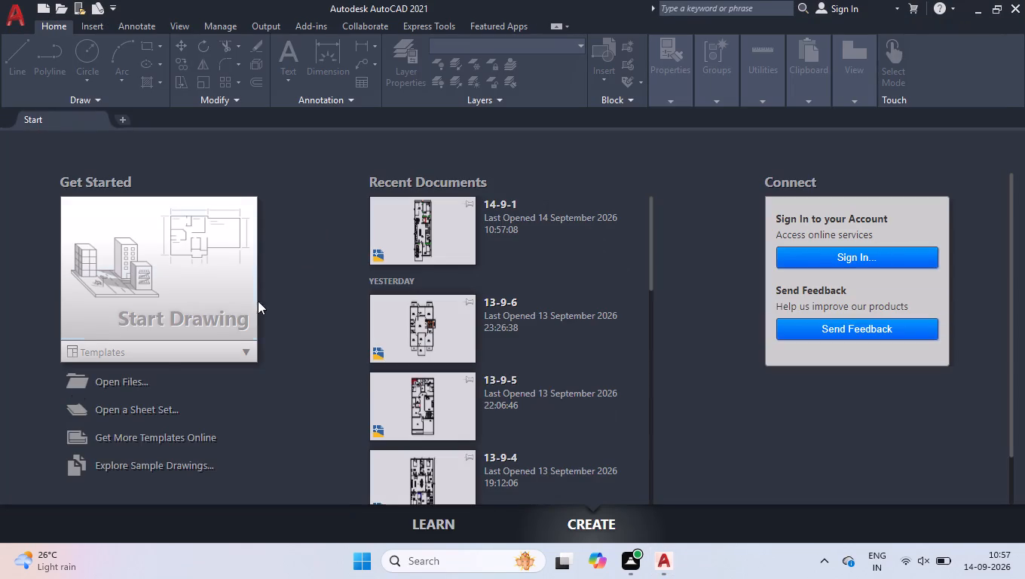
# Reopen the saved drawing 14-9-1 from the recent documents.
pyautogui.click(408, 223)
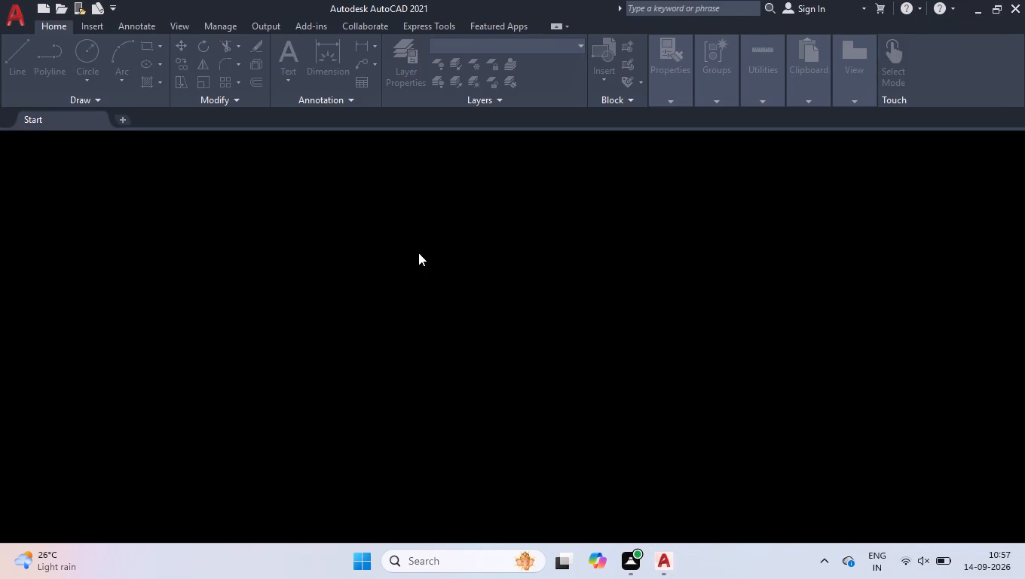
# Query the LOGFILENAME system variable to look up the path of the drawing's log file.
pyautogui.write('LOGFILE')
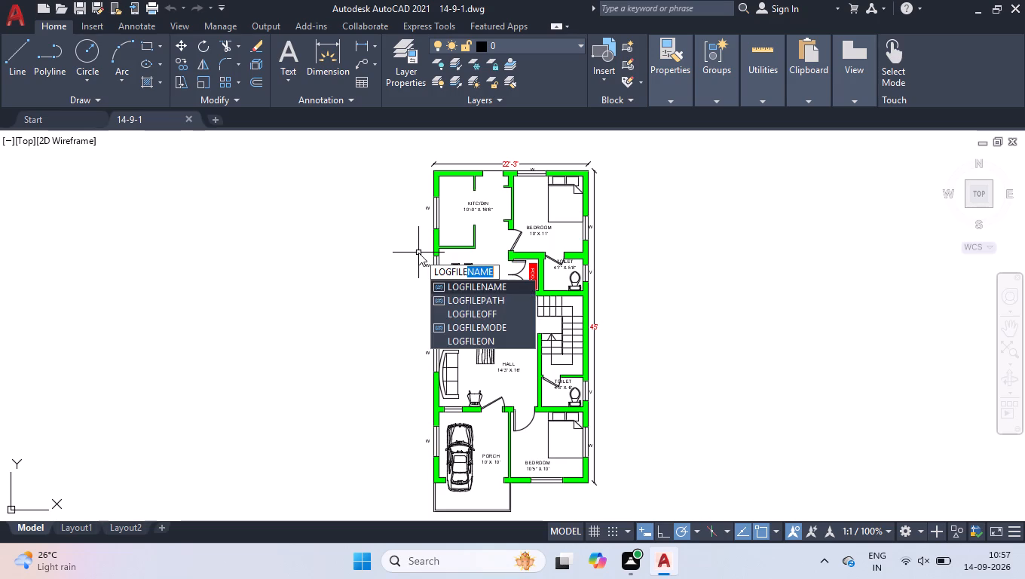
pyautogui.press('Return')
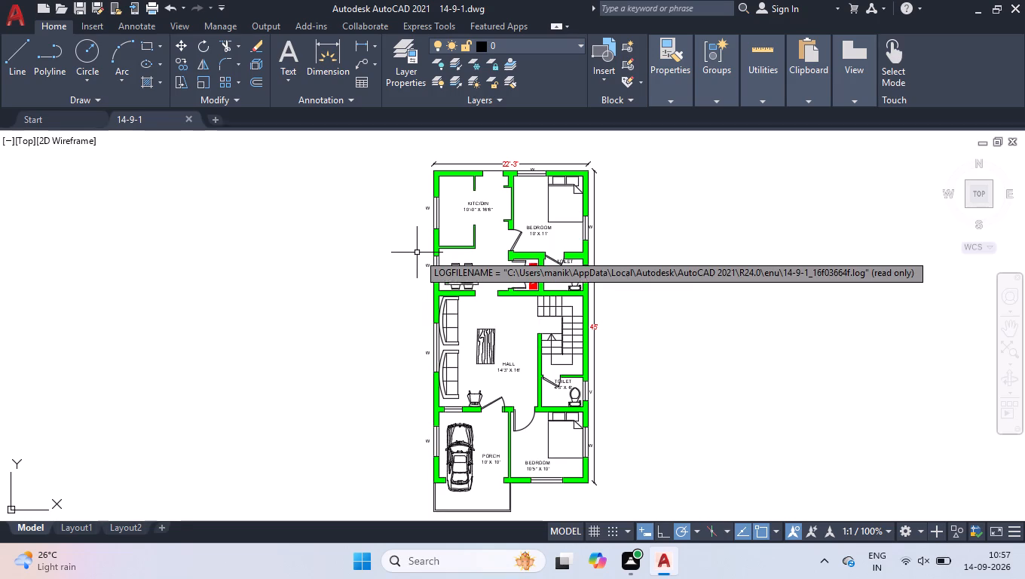